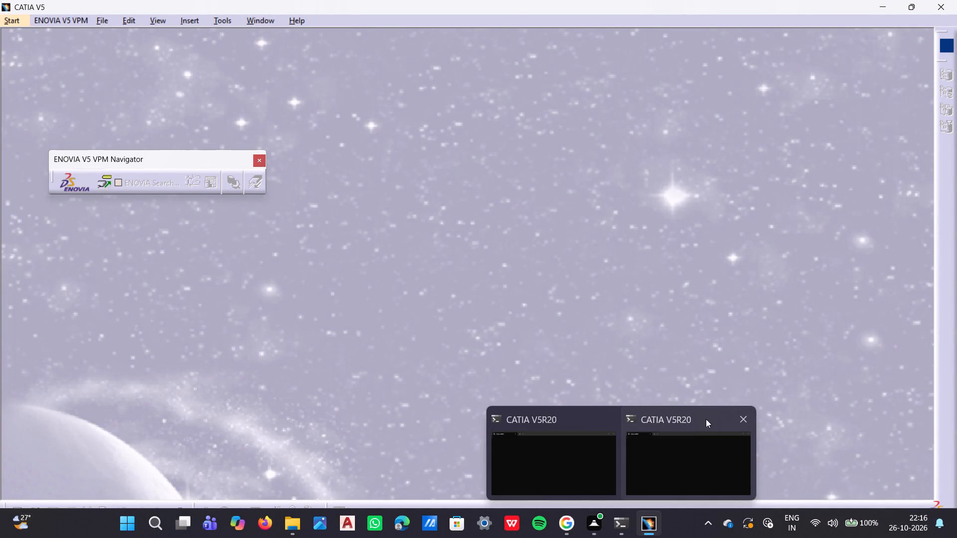
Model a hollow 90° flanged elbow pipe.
Close one of the two open CATIA V5R20 console windows and return to the CATIA workspace.
click(742, 416)
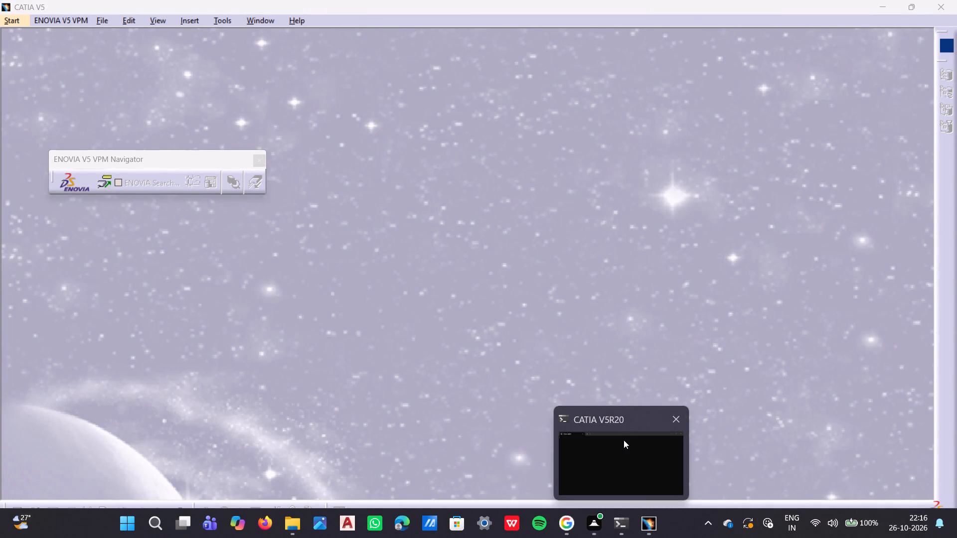
click(553, 321)
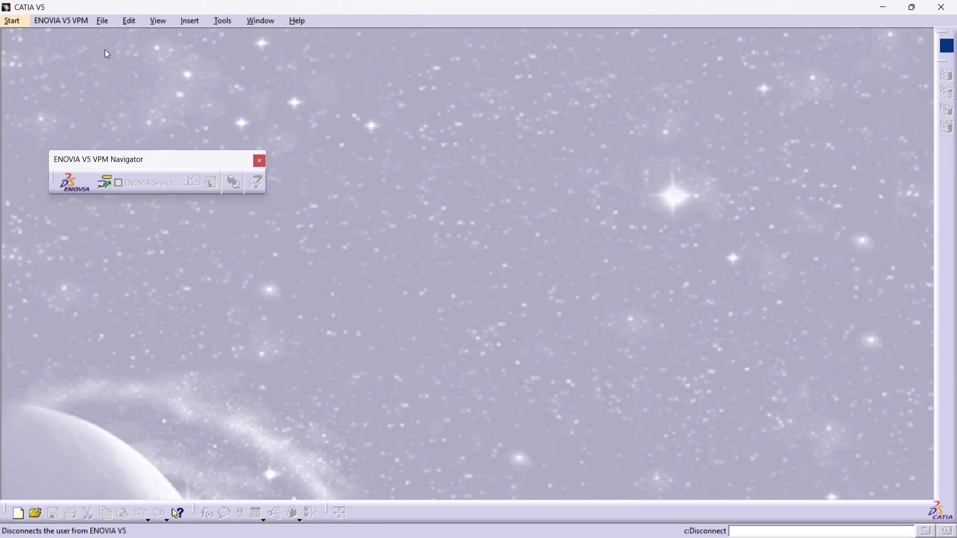
Create a new Part document named Part43 with hybrid design and a geometrical set enabled.
click(99, 18)
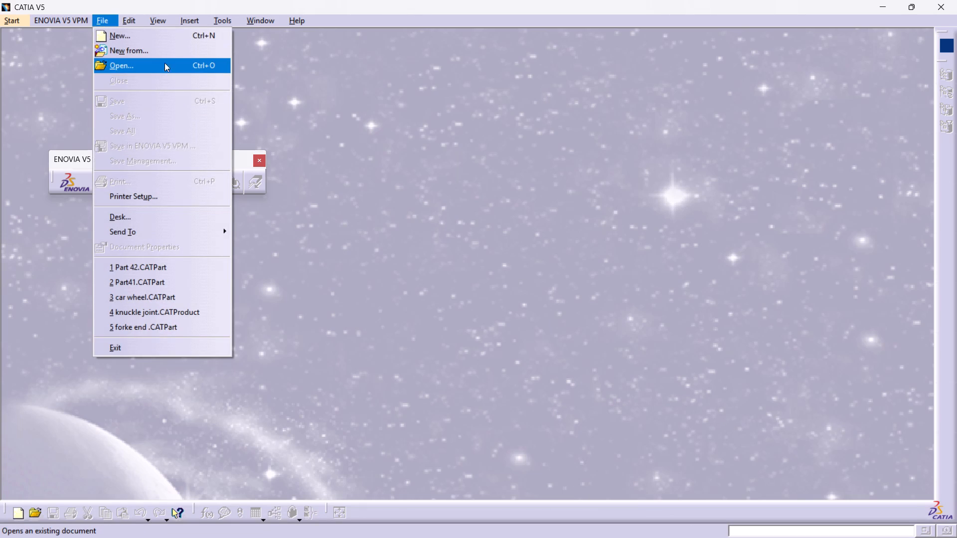
click(165, 35)
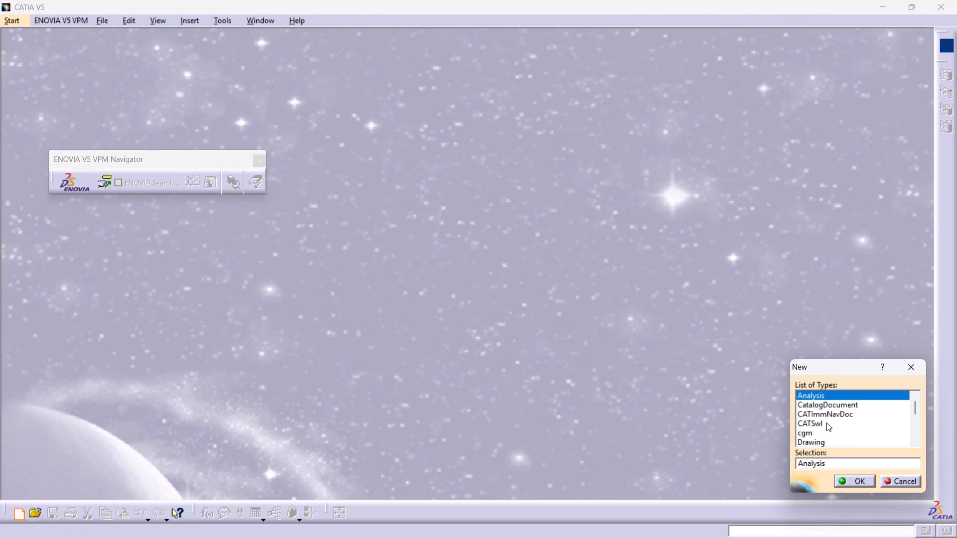
scroll(828, 421, down, 3)
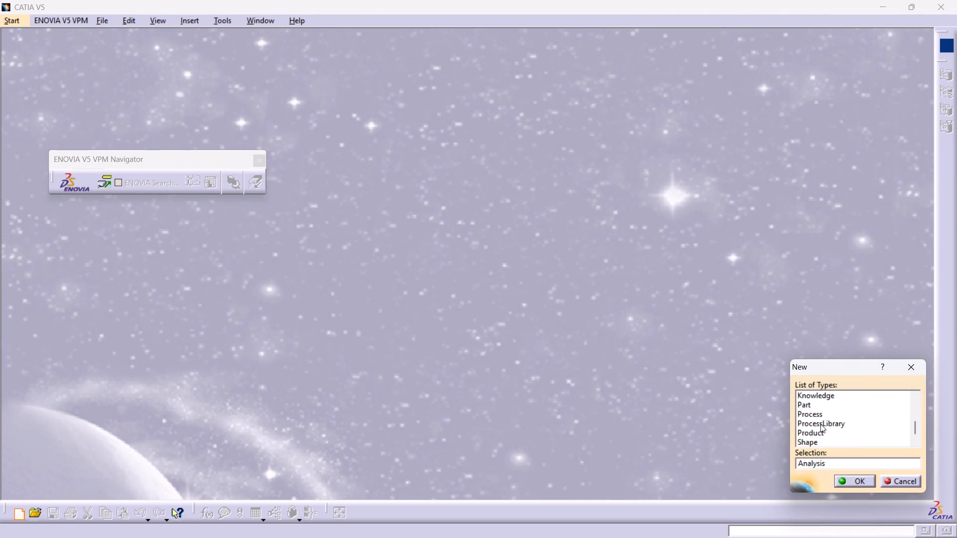
click(812, 401)
double_click(811, 397)
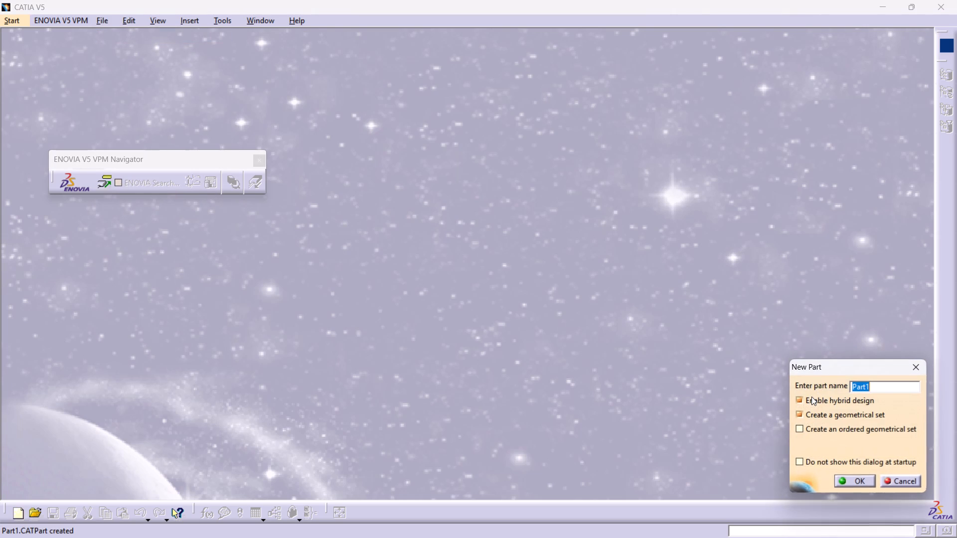
click(876, 385)
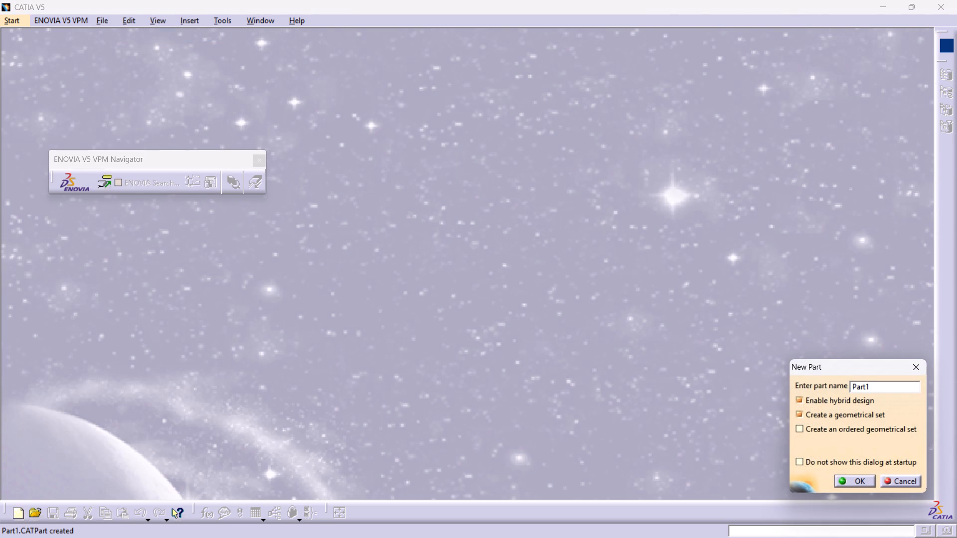
key(BackSpace)
text(43)
key(Return)
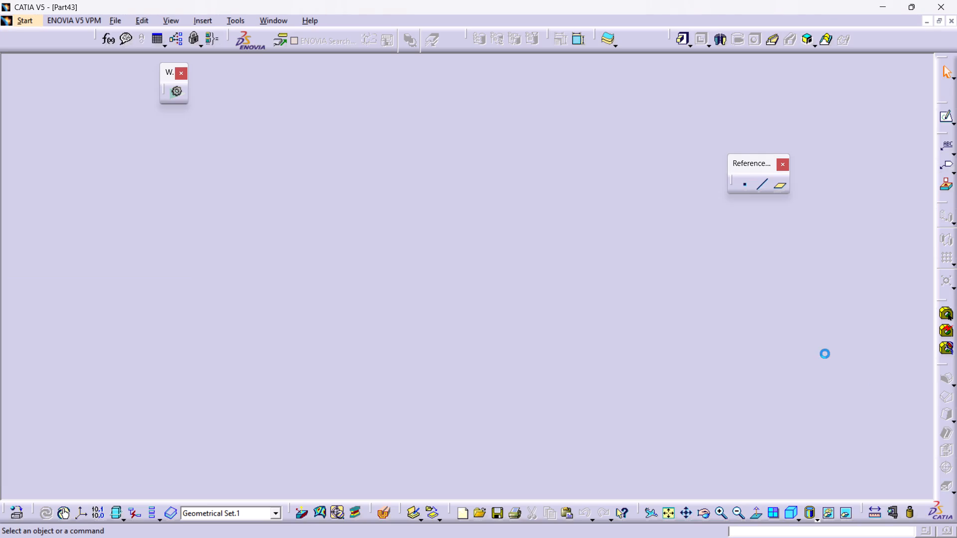
Open a new sketch on the yz plane.
click(481, 268)
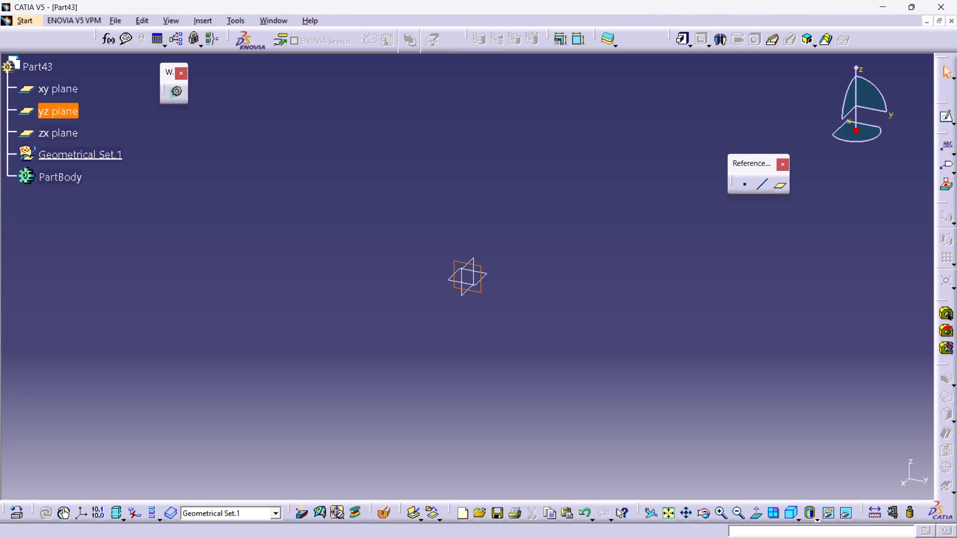
click(941, 117)
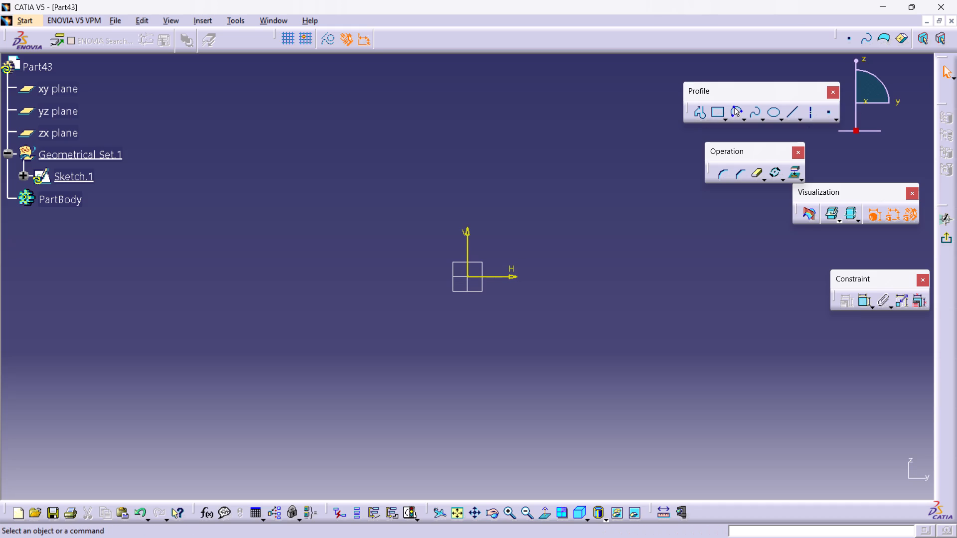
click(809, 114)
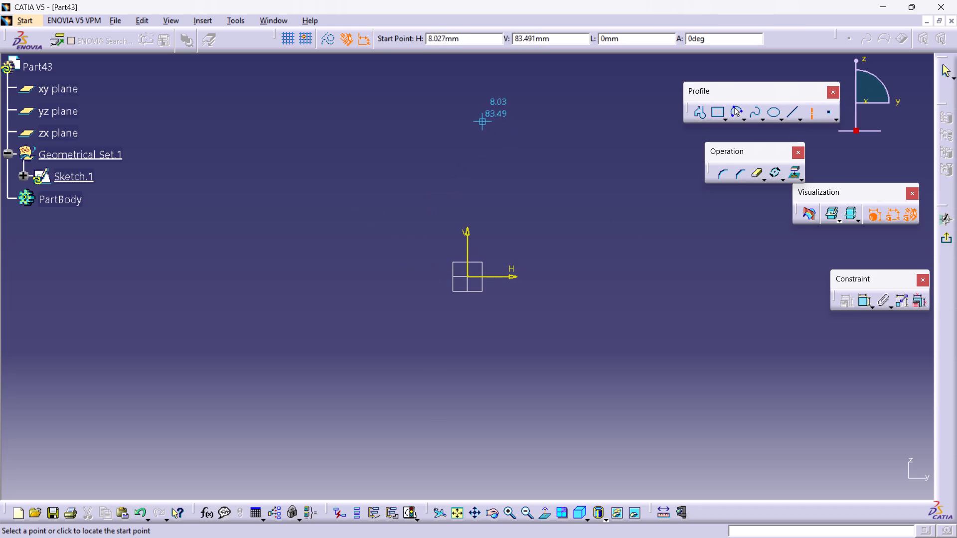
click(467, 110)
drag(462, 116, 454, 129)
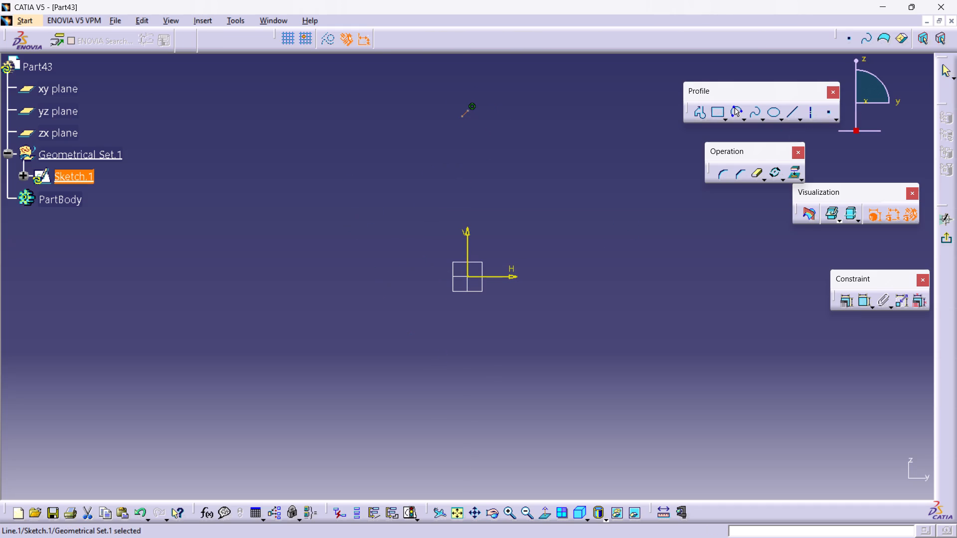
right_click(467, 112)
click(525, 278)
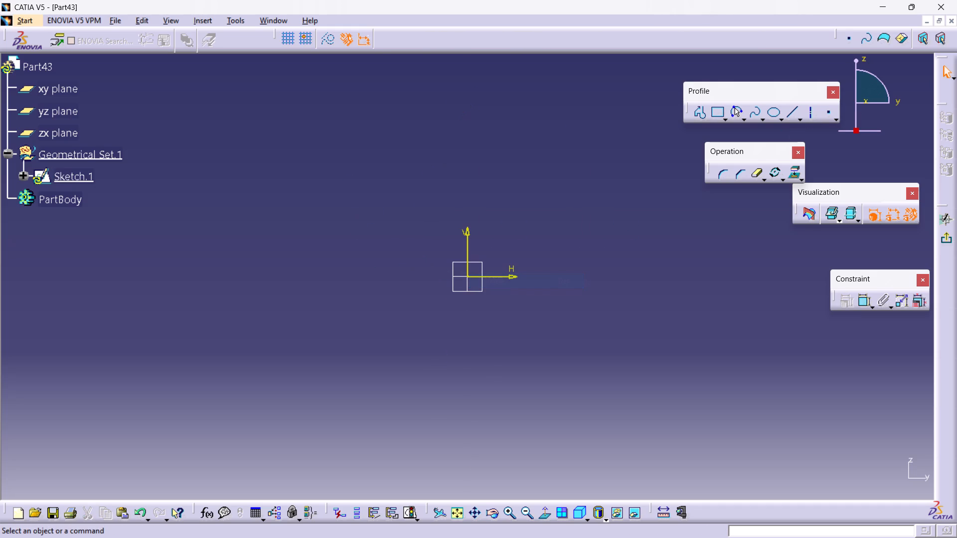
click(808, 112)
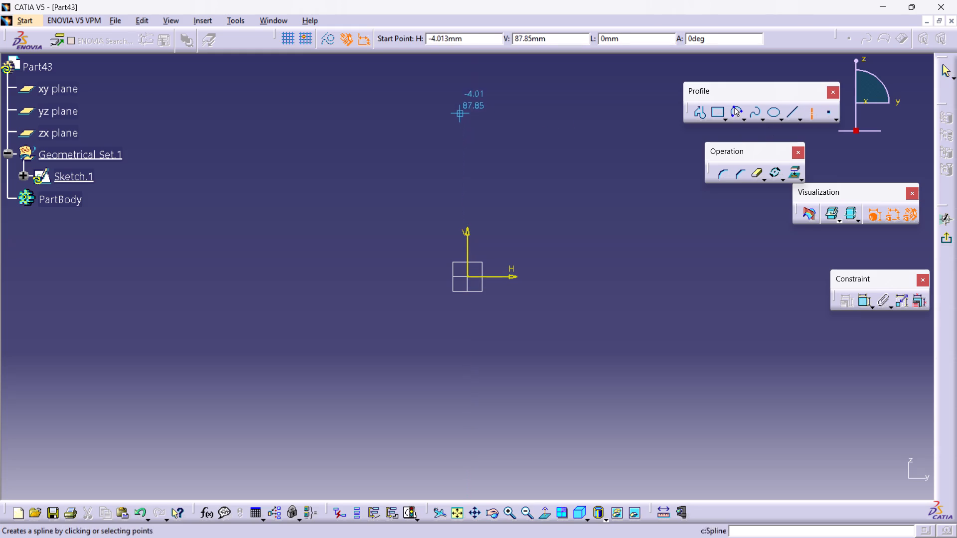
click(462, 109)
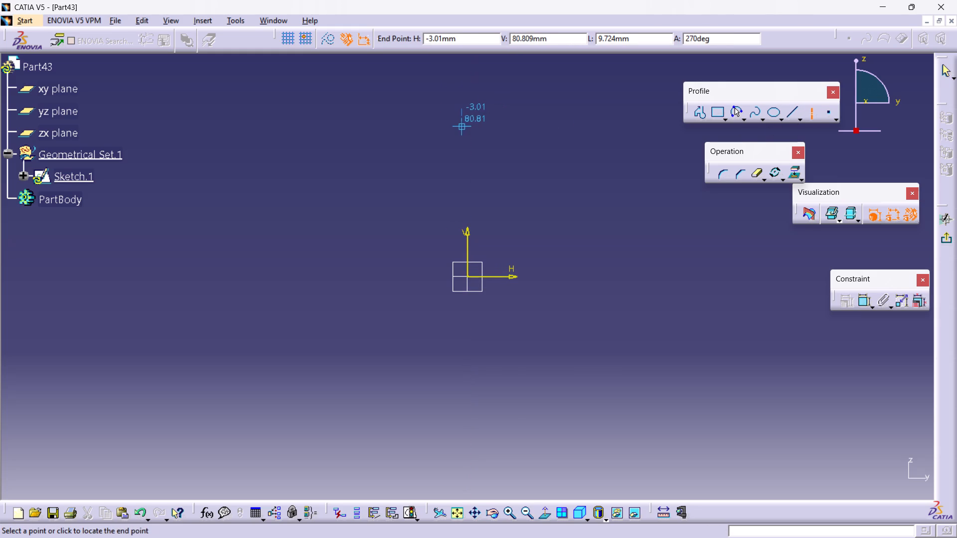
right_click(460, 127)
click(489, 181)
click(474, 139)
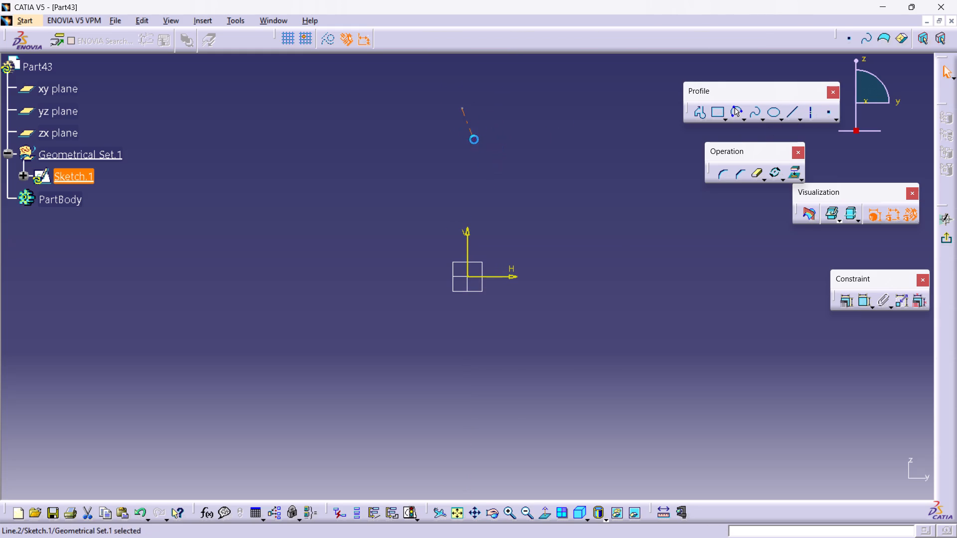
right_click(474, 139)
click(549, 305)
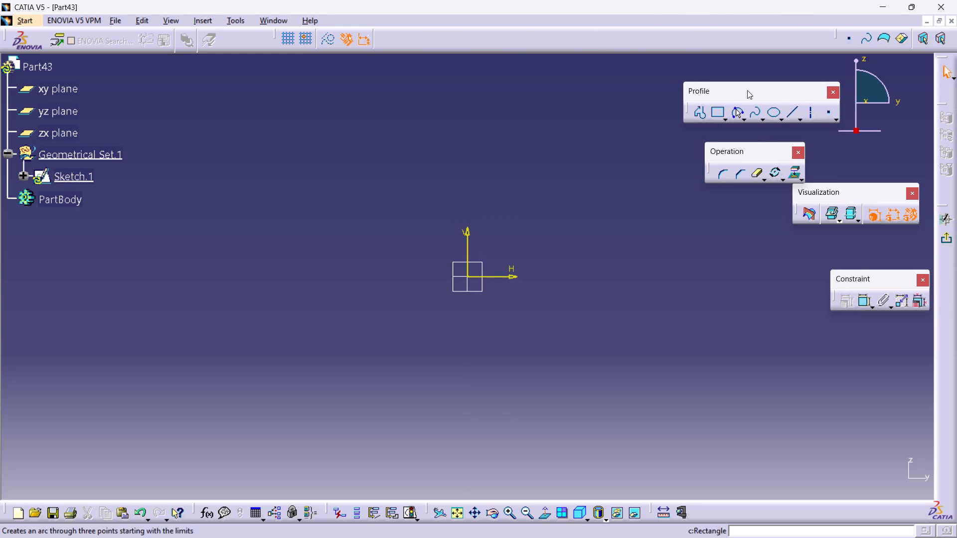
Draw a vertical axis through the sketch origin, starting about 93 mm above it, and a horizontal axis crossing it at the origin.
click(808, 117)
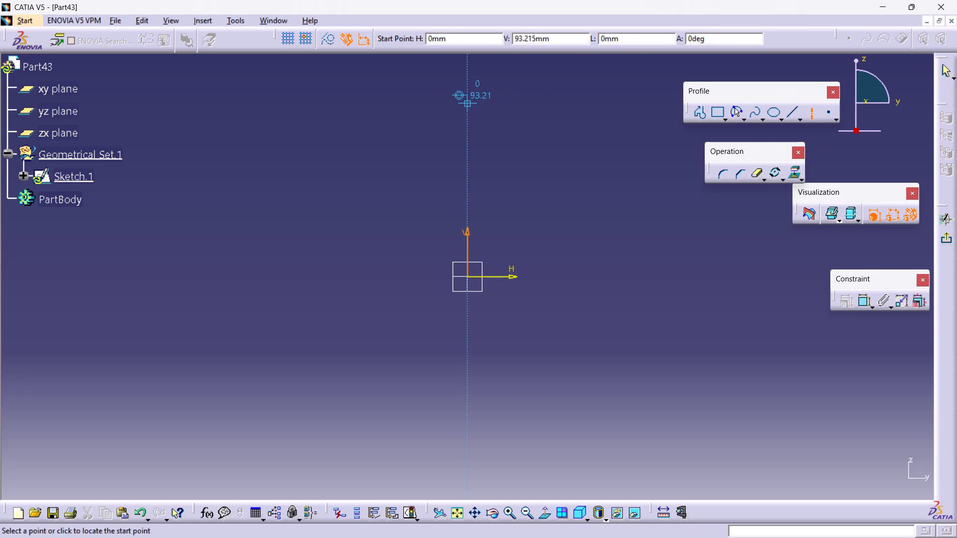
click(470, 102)
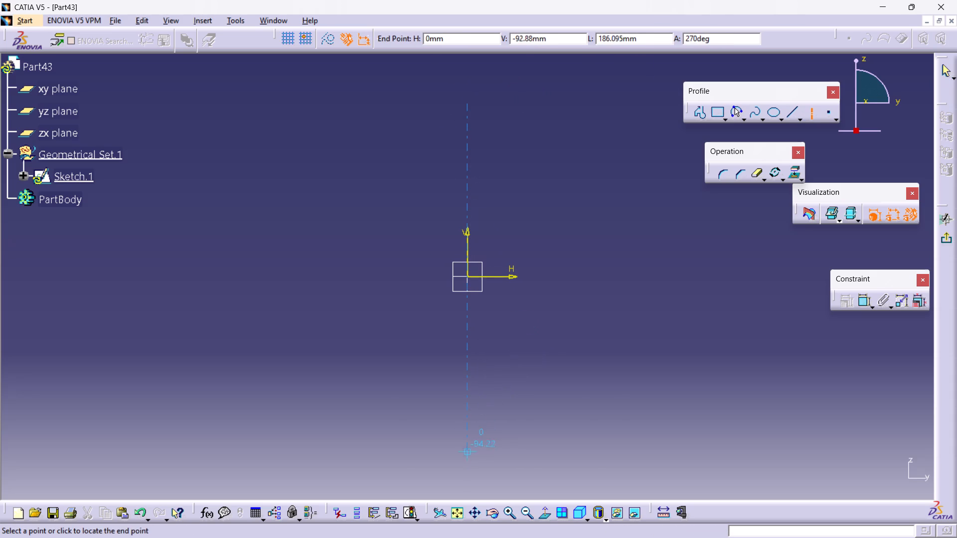
click(467, 463)
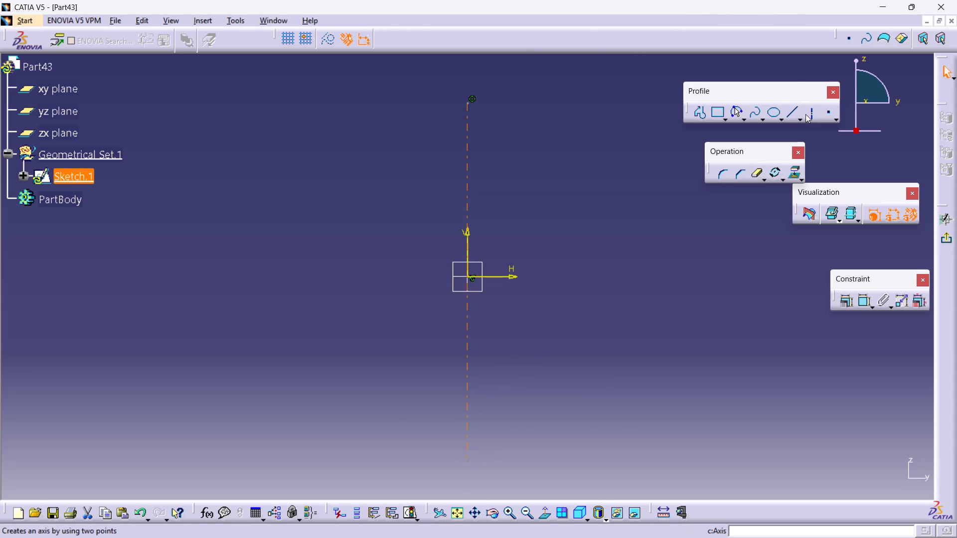
click(807, 115)
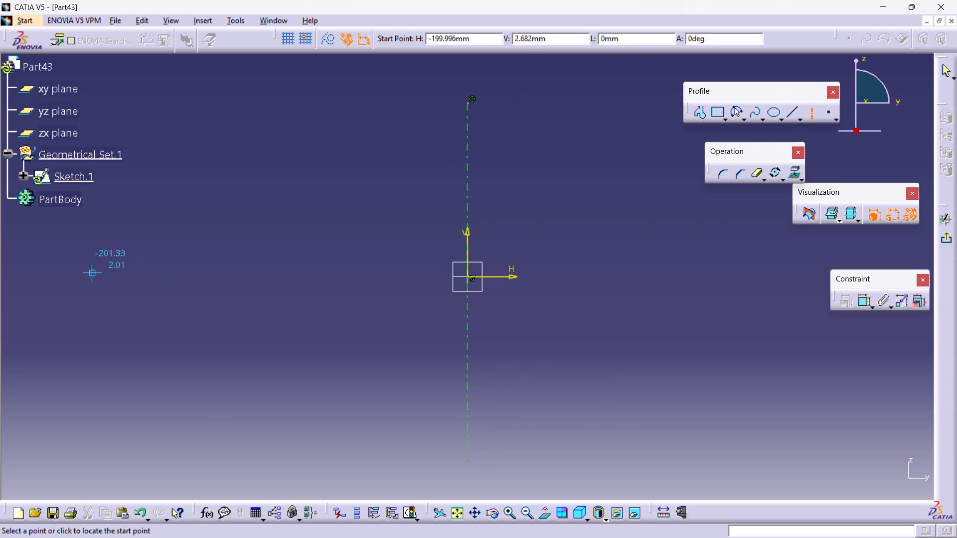
click(82, 276)
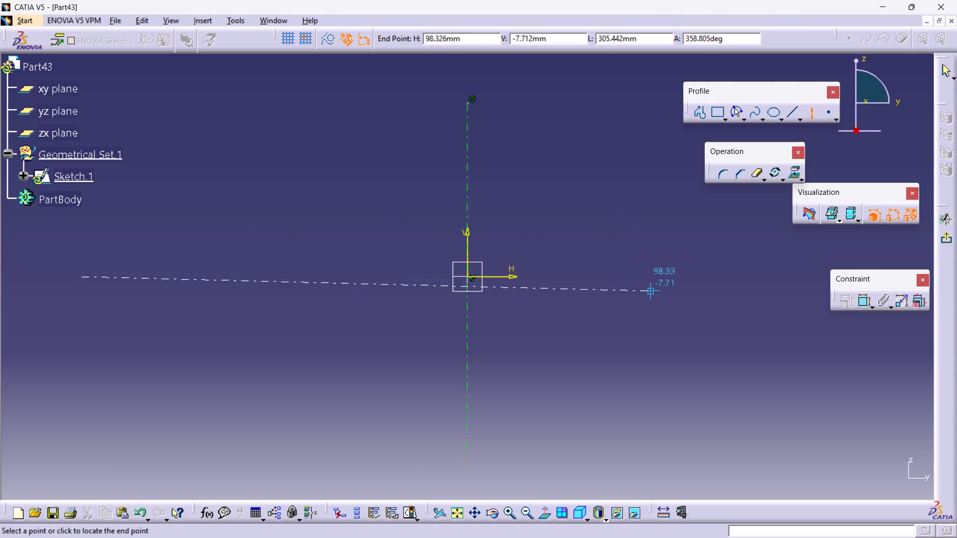
click(805, 279)
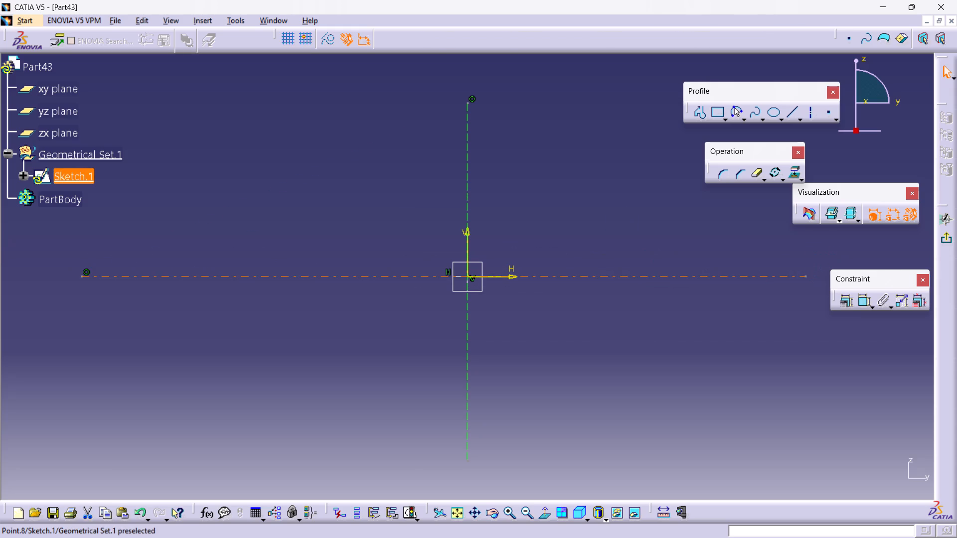
Lengthen the vertical axis by moving its lower endpoint farther down.
middle_drag(614, 305, 635, 273)
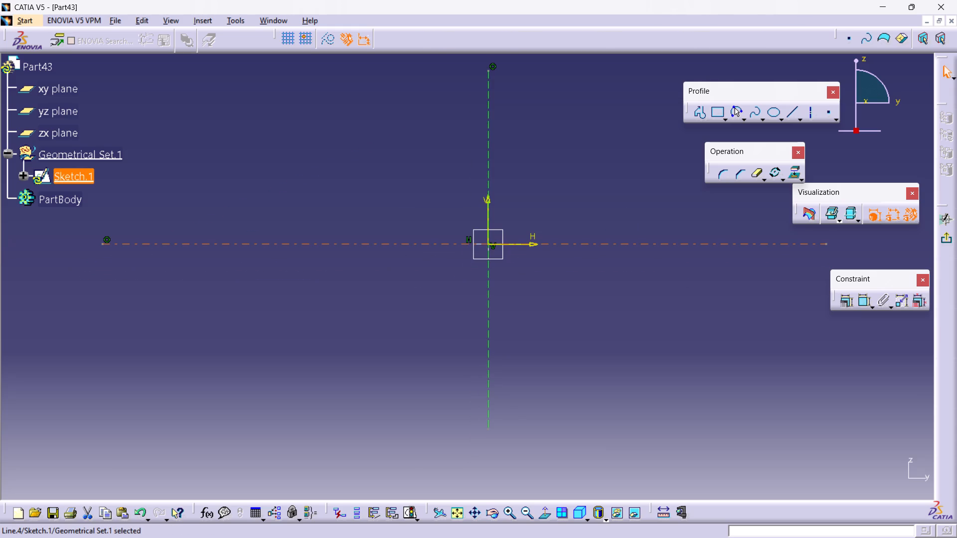
drag(489, 428, 471, 472)
click(429, 443)
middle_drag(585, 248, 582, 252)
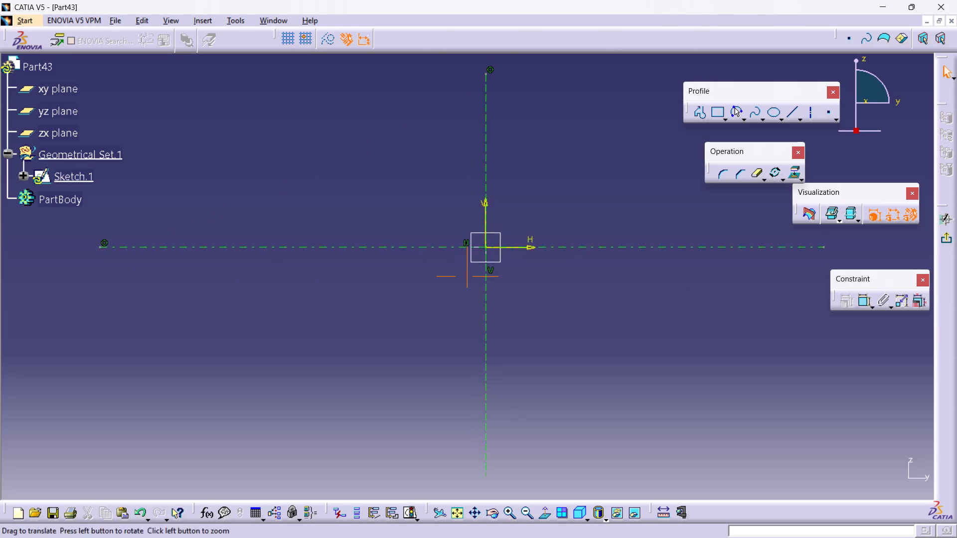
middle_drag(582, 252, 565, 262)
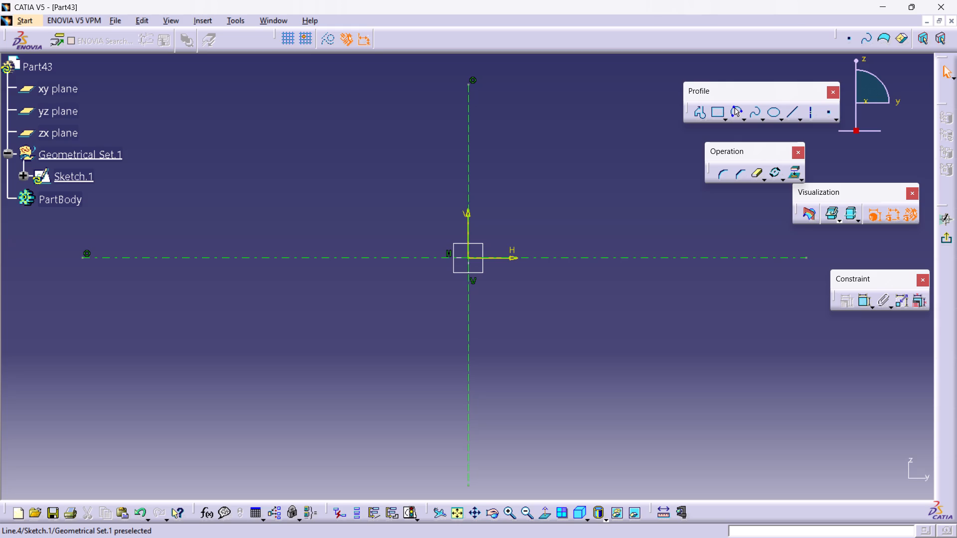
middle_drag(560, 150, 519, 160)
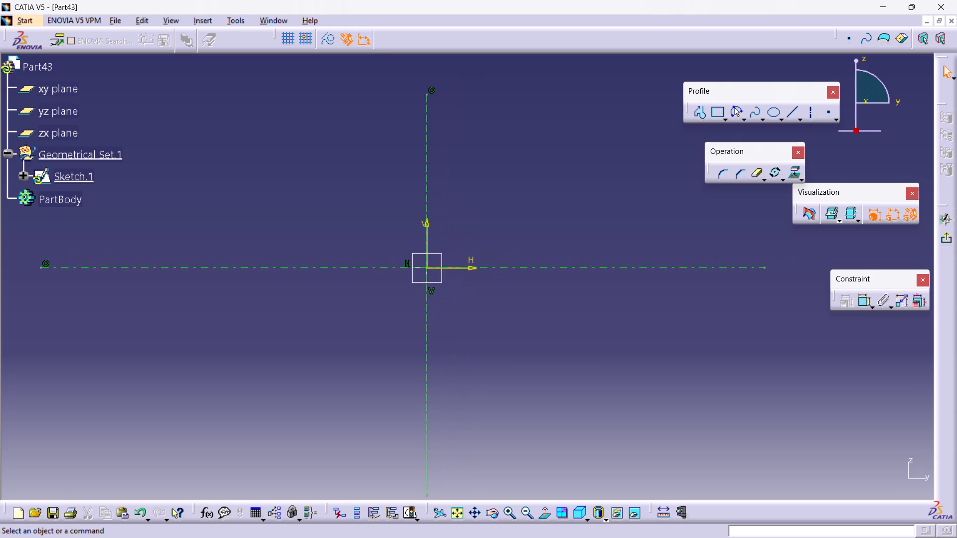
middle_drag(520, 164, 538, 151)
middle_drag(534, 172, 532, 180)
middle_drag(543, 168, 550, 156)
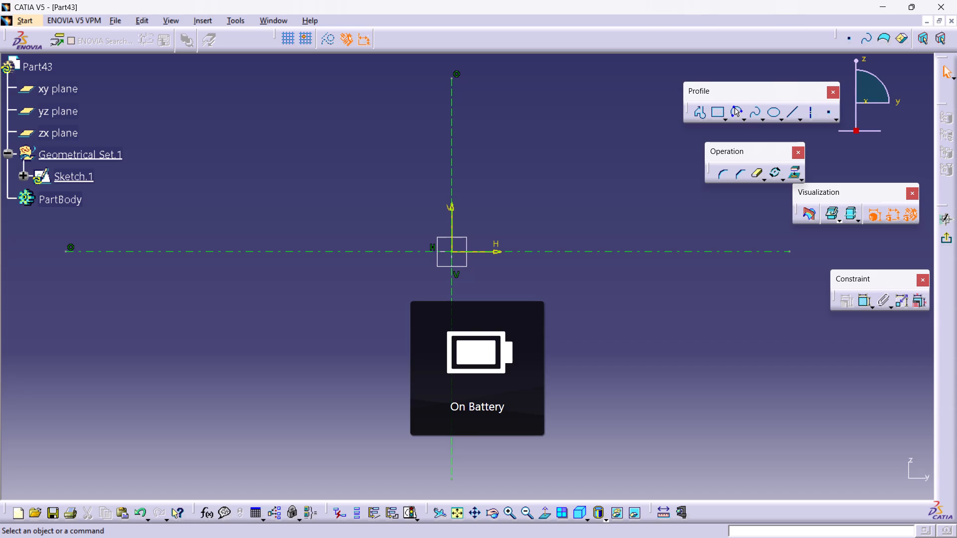
Draw a closed L-shaped profile standing on the horizontal axis, about 47 mm tall and 50 mm wide, starting about 25 mm from the vertical axis.
click(707, 114)
click(707, 114)
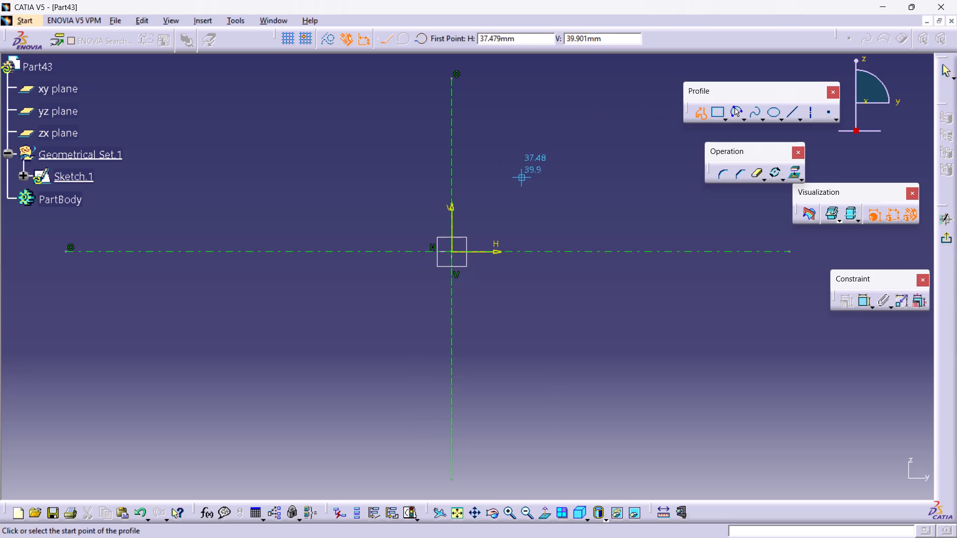
click(500, 164)
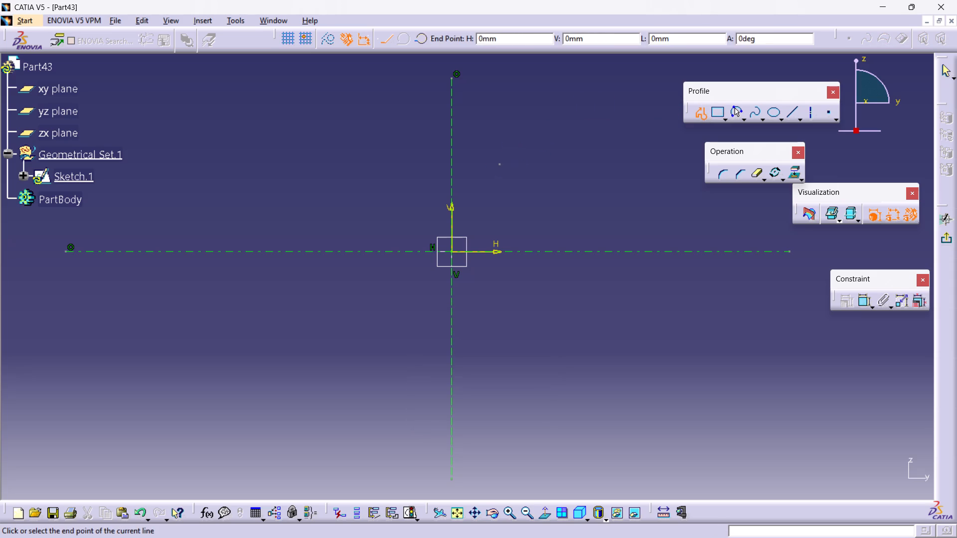
click(502, 252)
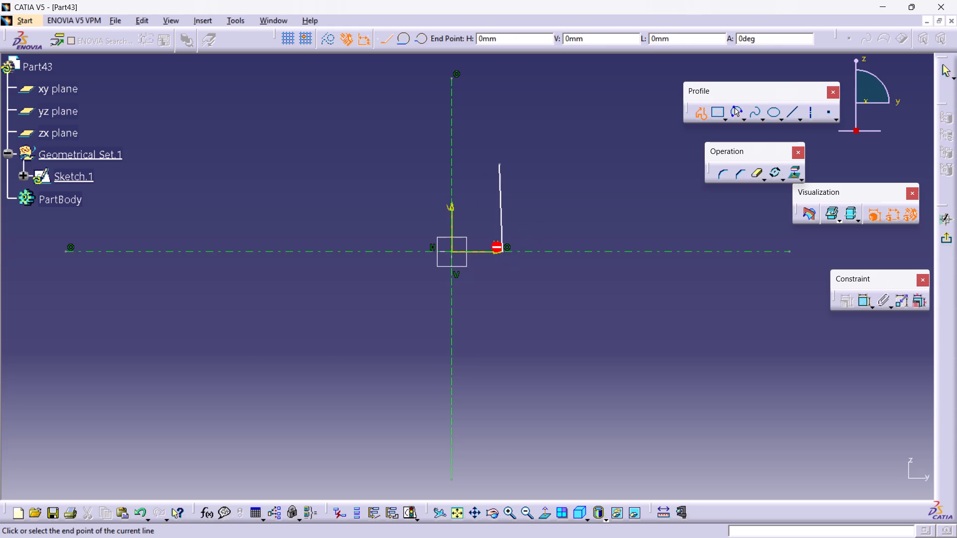
key(ctrl+z)
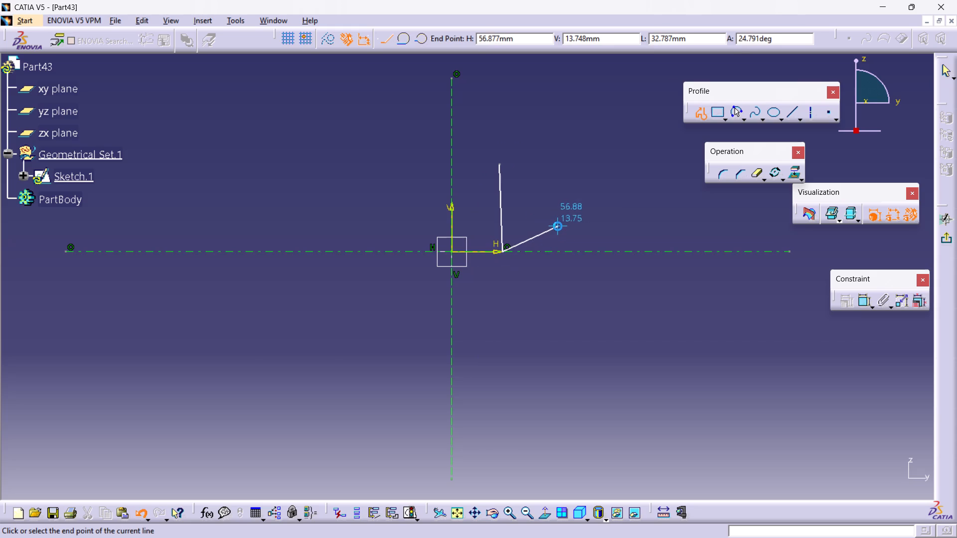
click(499, 252)
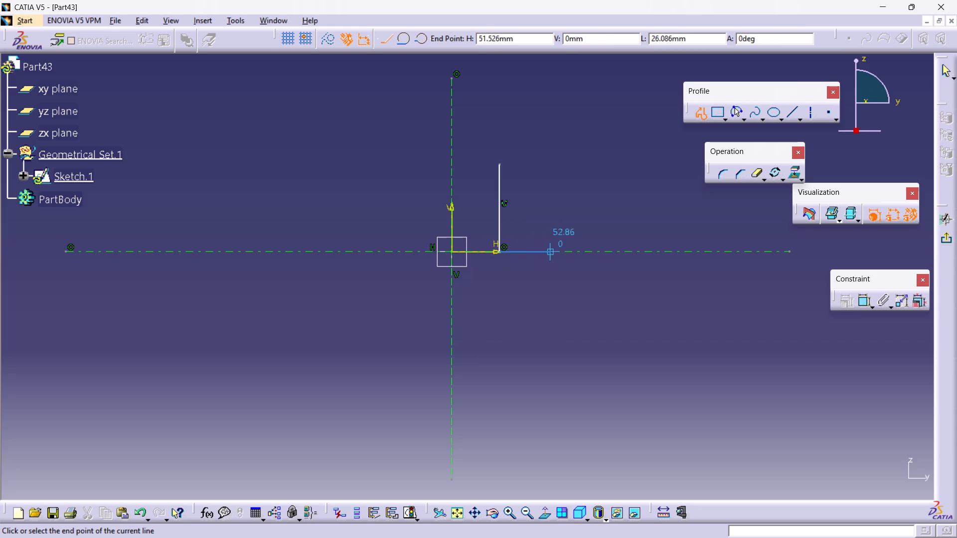
click(592, 251)
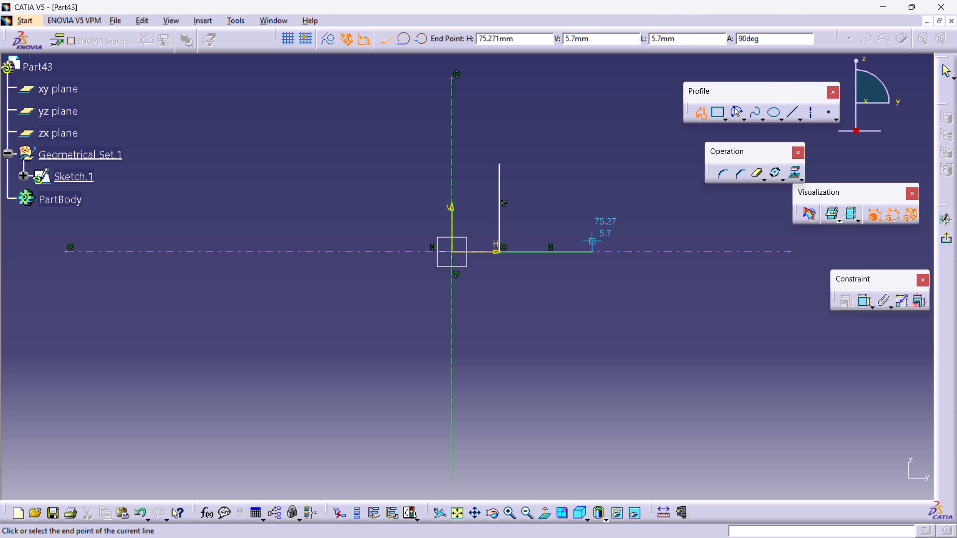
click(594, 232)
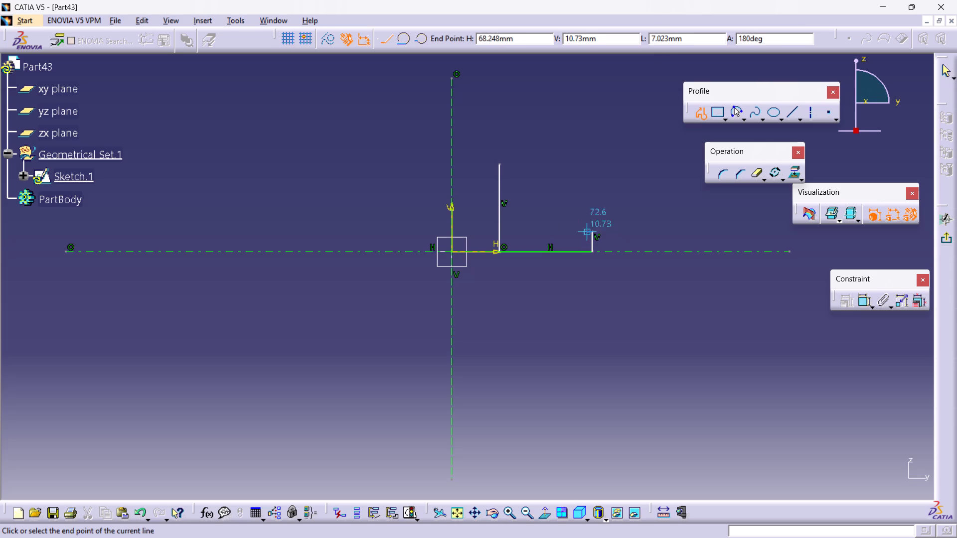
click(524, 234)
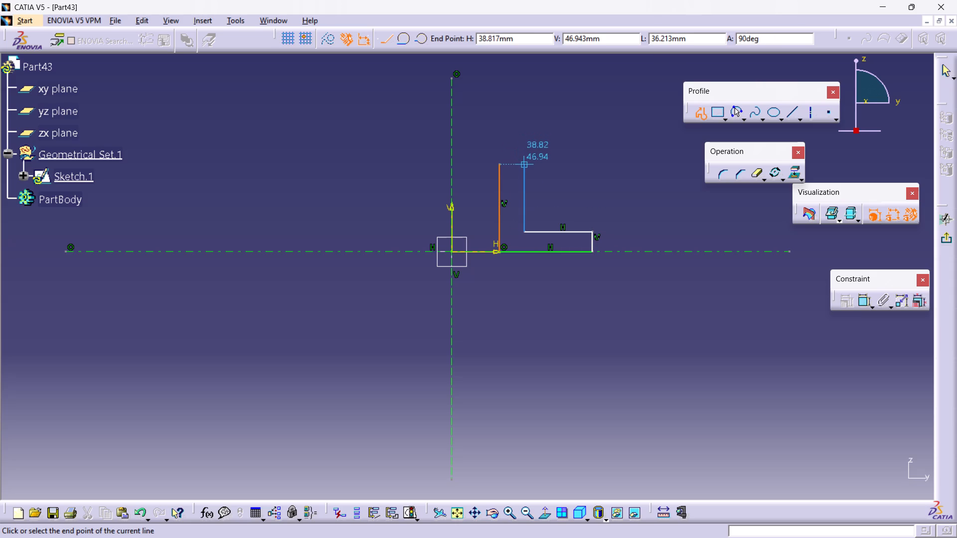
double_click(523, 165)
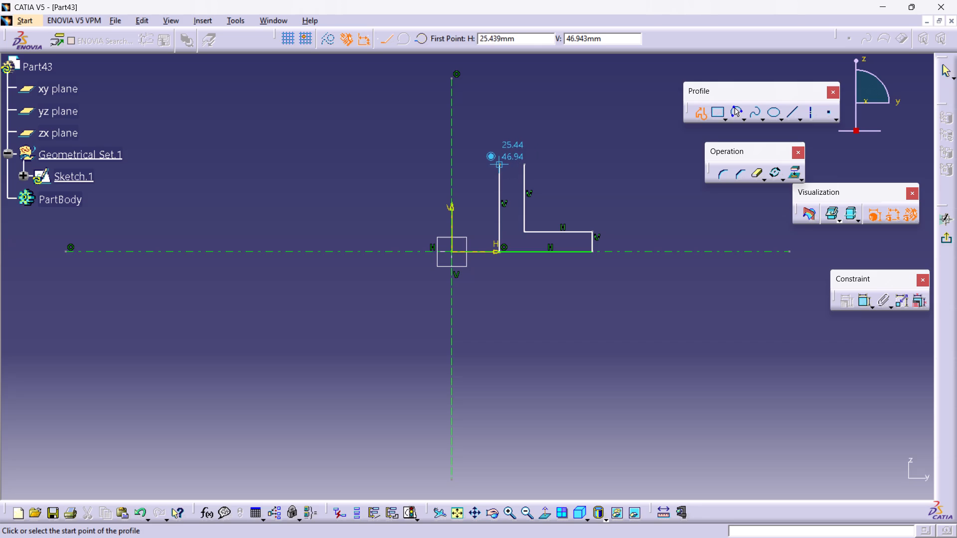
click(501, 165)
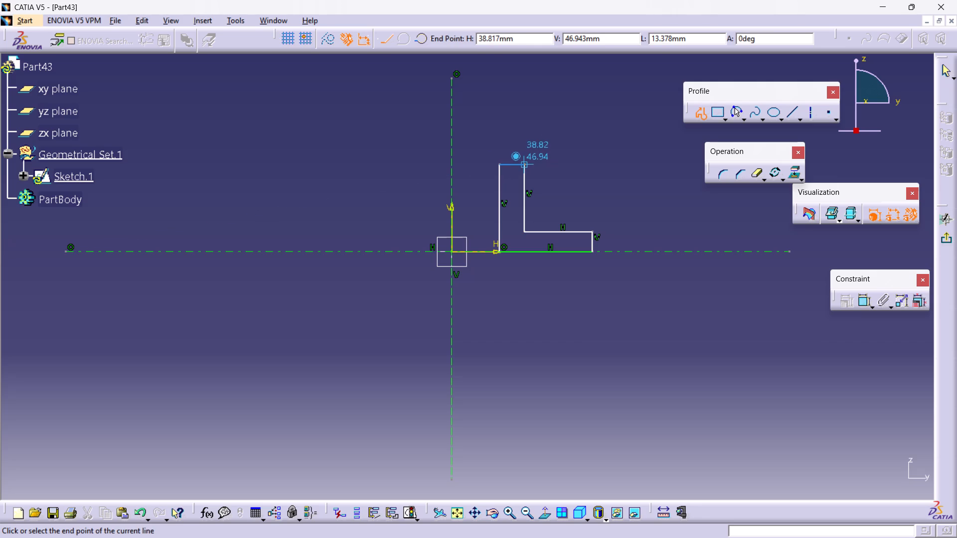
double_click(524, 164)
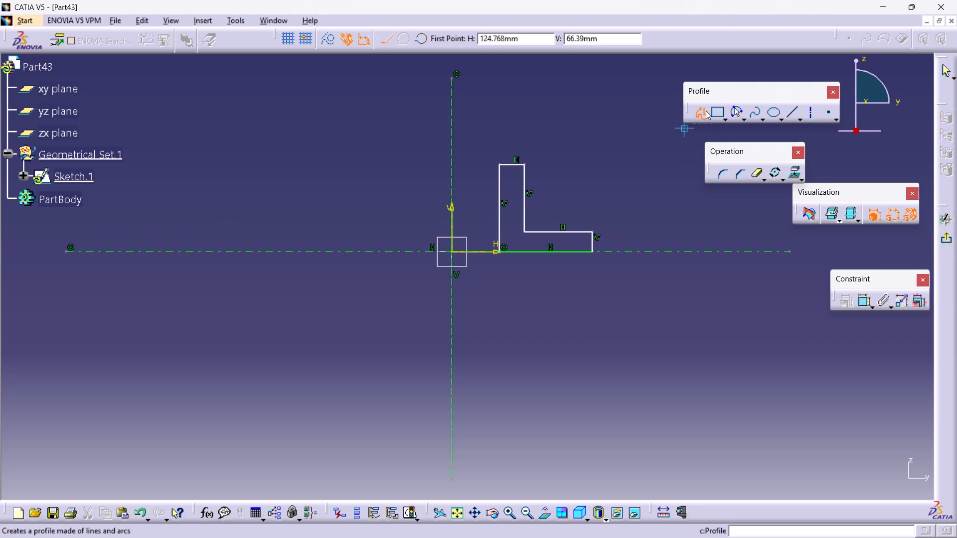
click(706, 111)
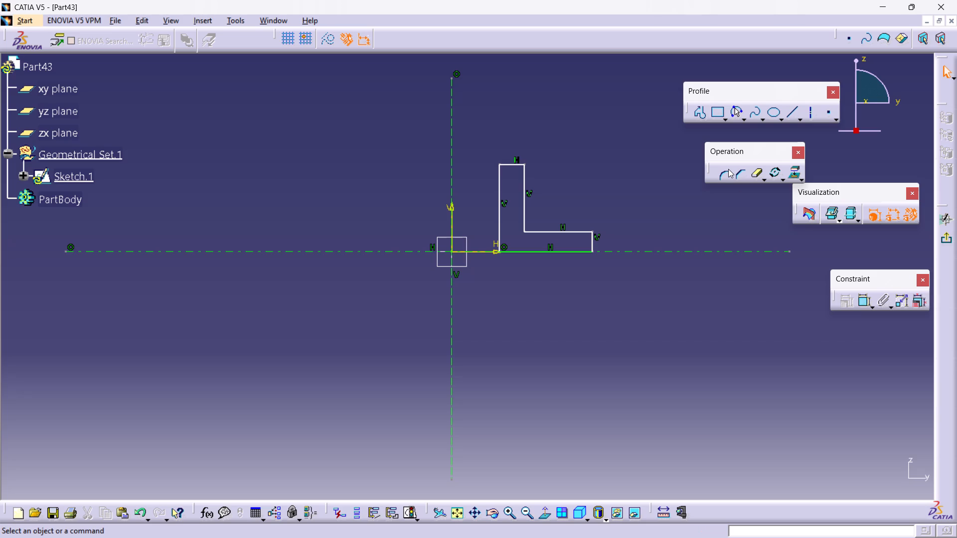
Dimension the L profile's upright leg: its distance from the vertical axis, its width at the top and its full height.
double_click(863, 300)
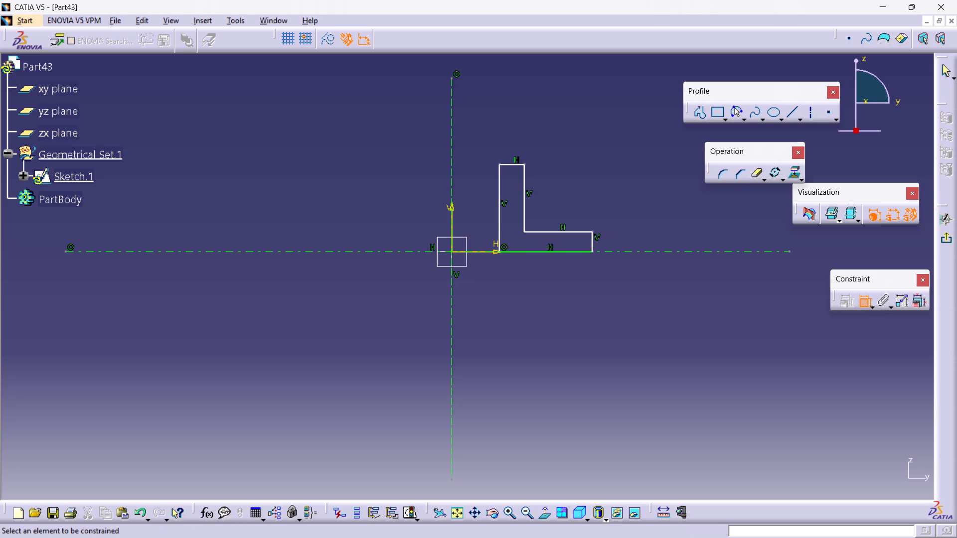
click(501, 221)
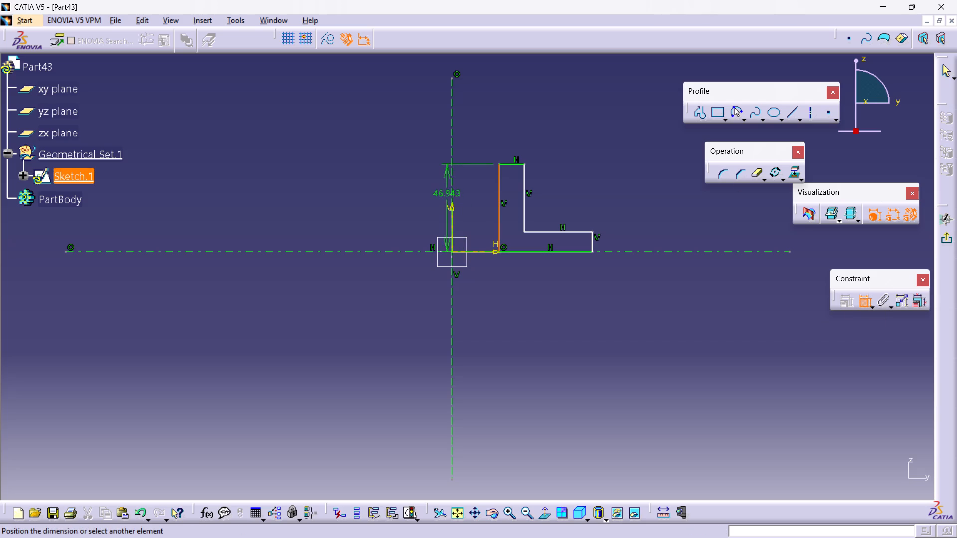
click(451, 191)
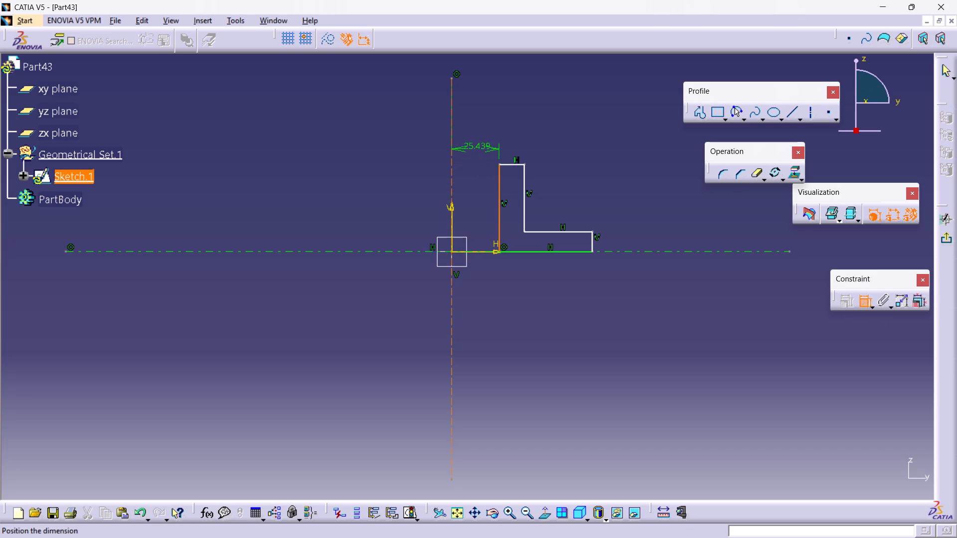
click(475, 145)
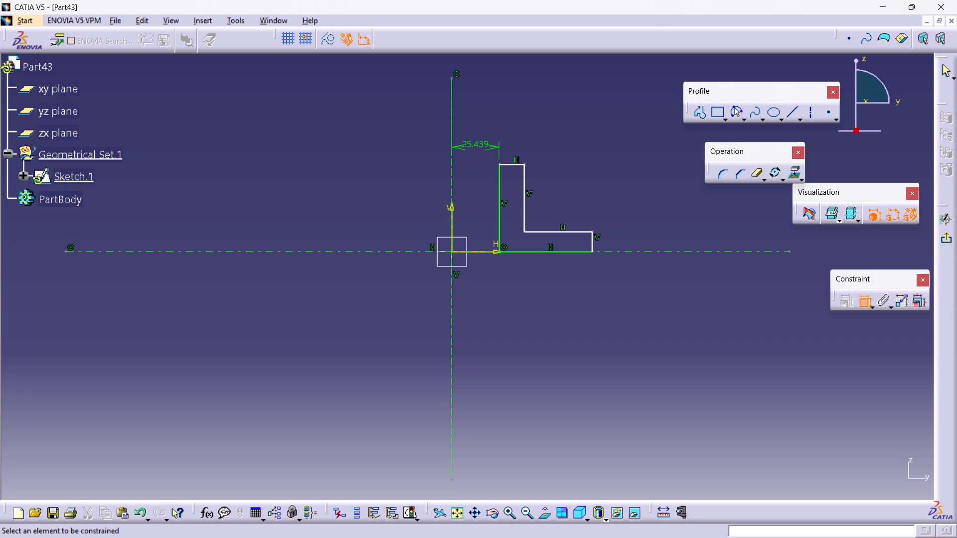
click(510, 165)
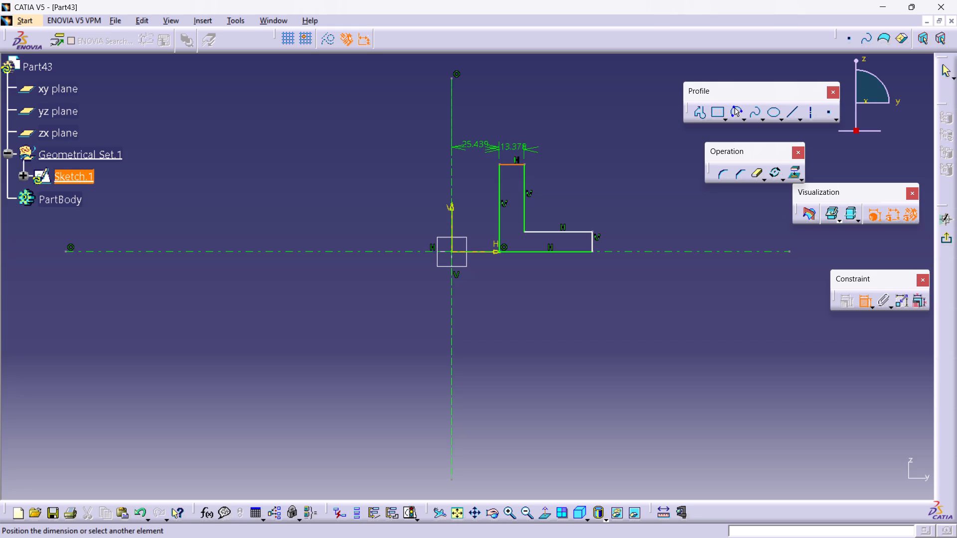
click(510, 125)
click(499, 197)
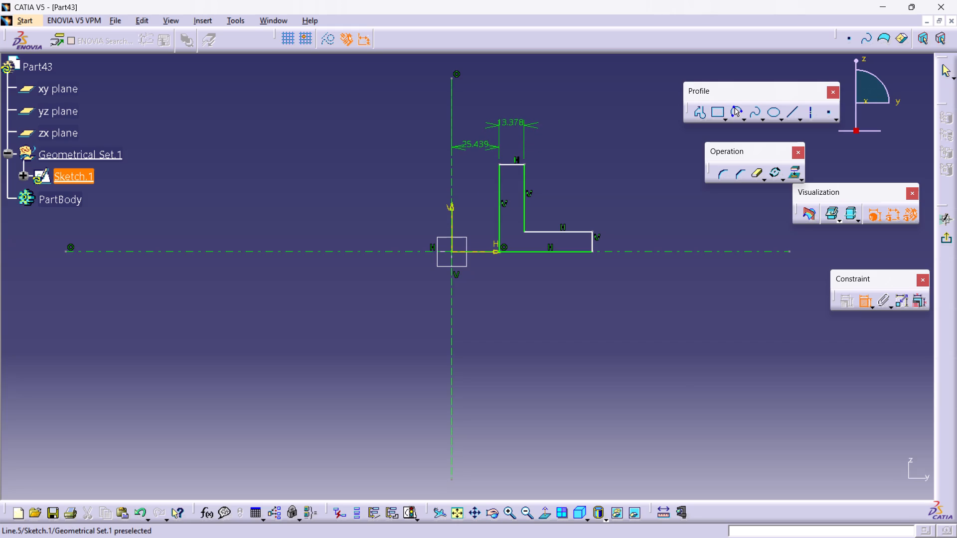
click(403, 201)
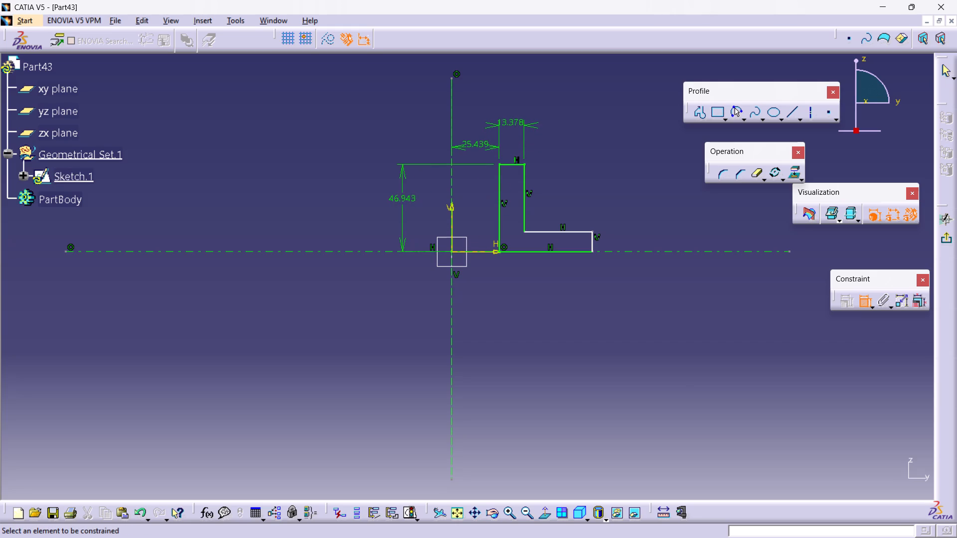
Dimension the thickness of the profile's horizontal leg and the length of that leg's upper edge.
click(552, 233)
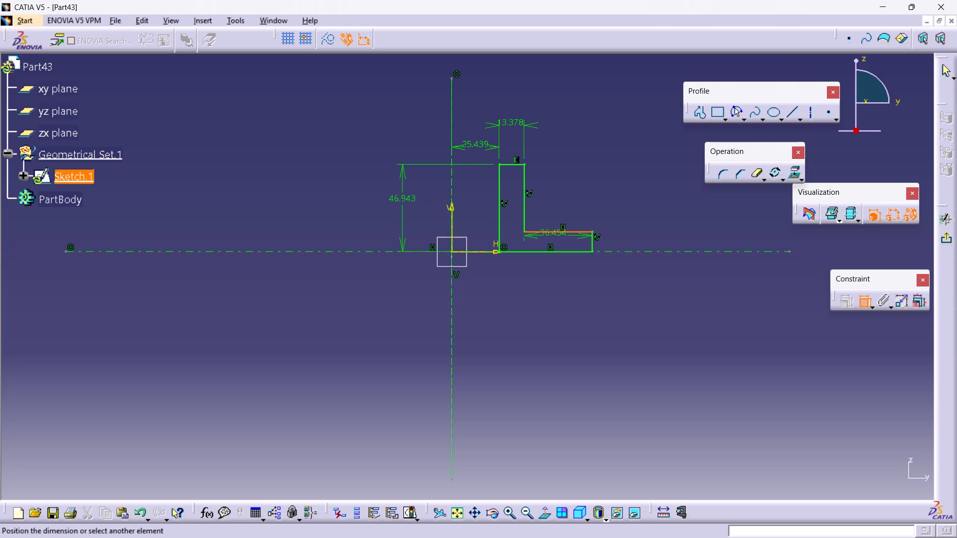
click(559, 252)
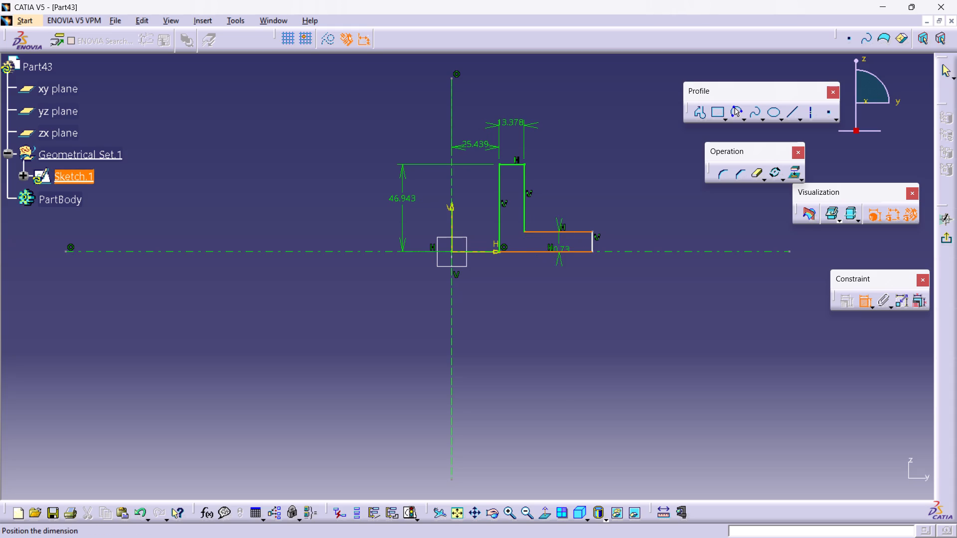
click(619, 246)
click(572, 232)
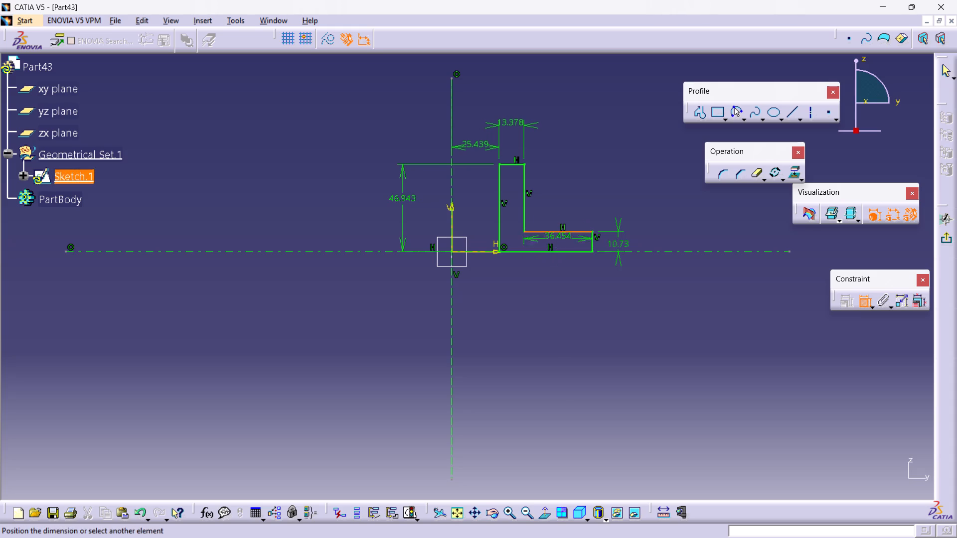
click(572, 200)
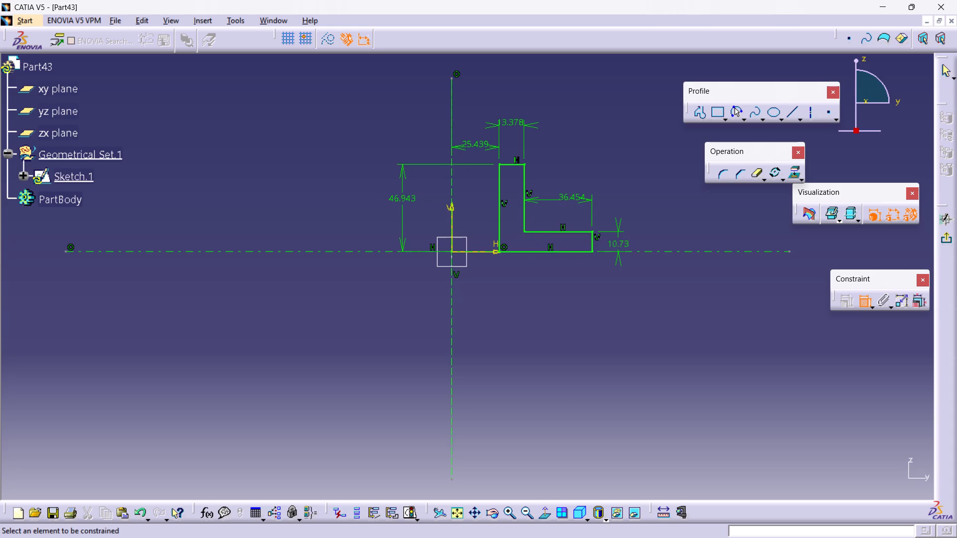
click(638, 197)
Round the L's inner corner with a radius of about 12 mm, keeping the original lines and converting the second line's length constraint into a distance.
click(722, 177)
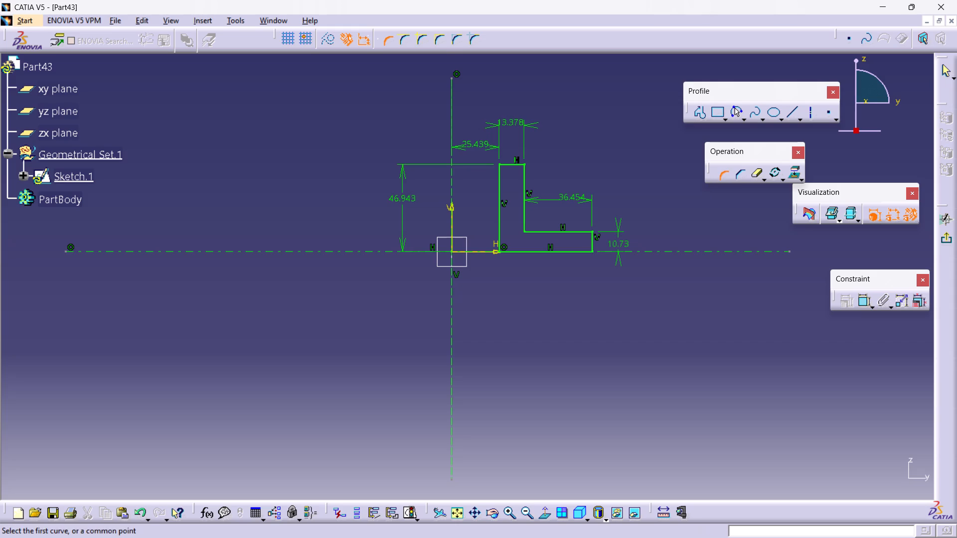
click(439, 40)
click(523, 216)
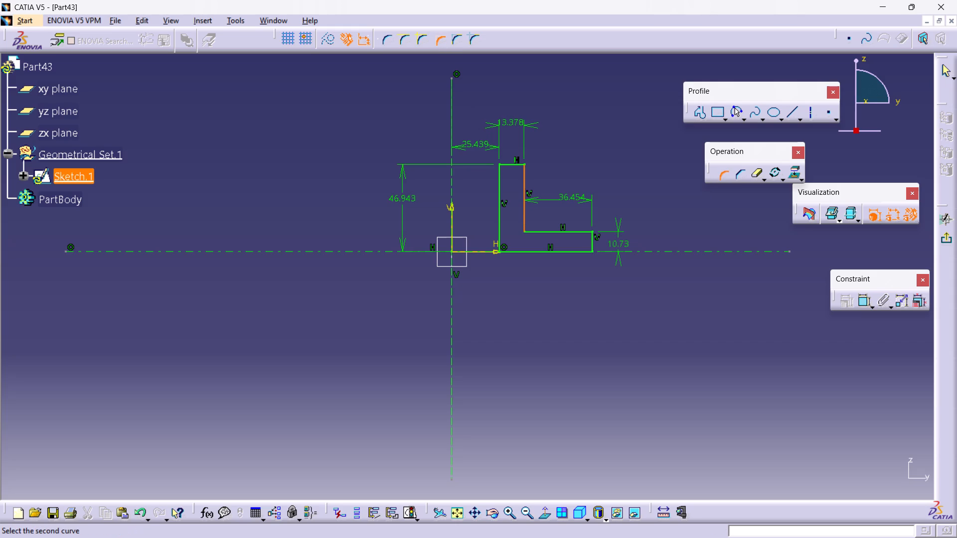
click(534, 232)
click(530, 226)
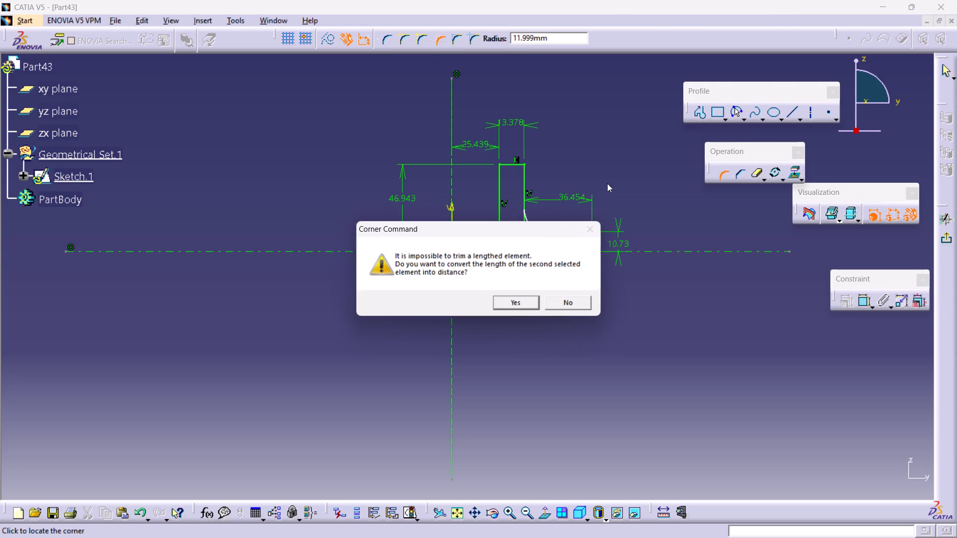
click(522, 305)
click(582, 336)
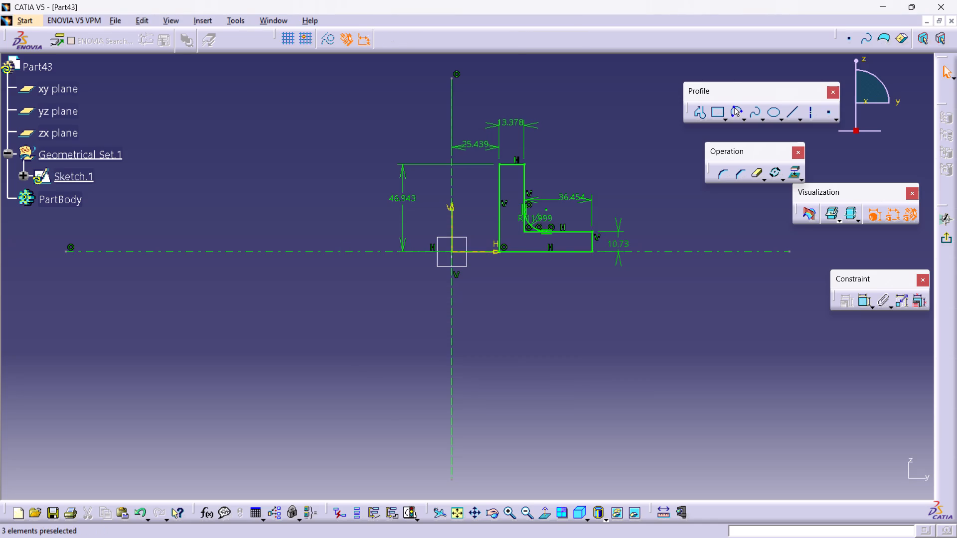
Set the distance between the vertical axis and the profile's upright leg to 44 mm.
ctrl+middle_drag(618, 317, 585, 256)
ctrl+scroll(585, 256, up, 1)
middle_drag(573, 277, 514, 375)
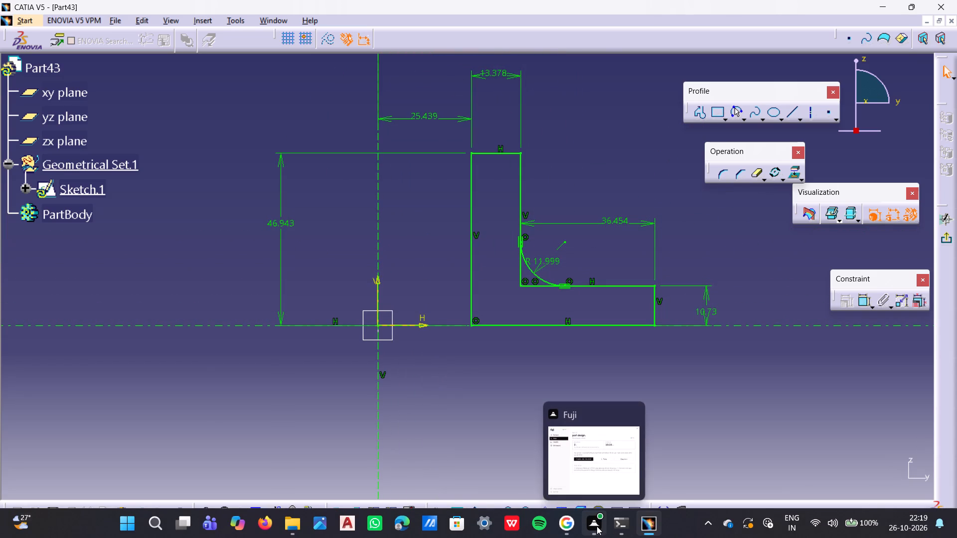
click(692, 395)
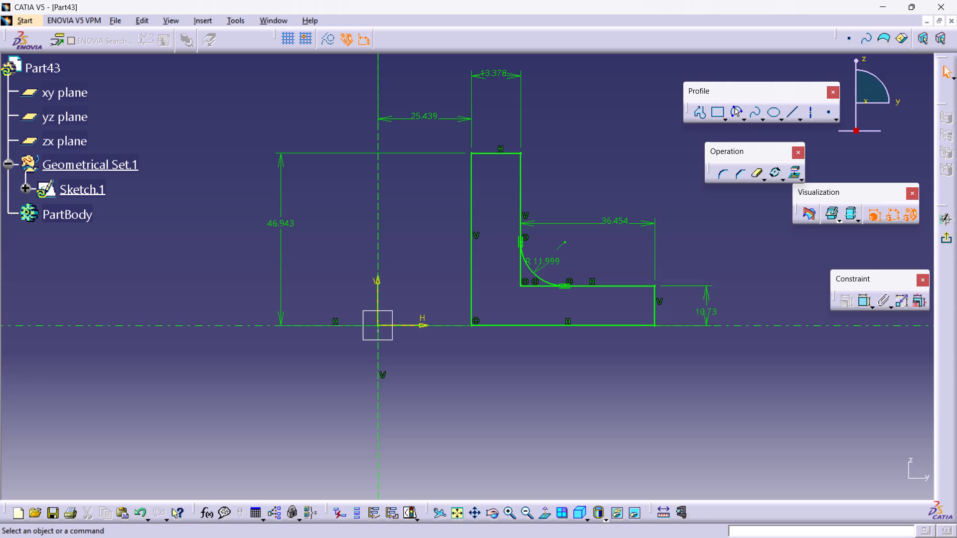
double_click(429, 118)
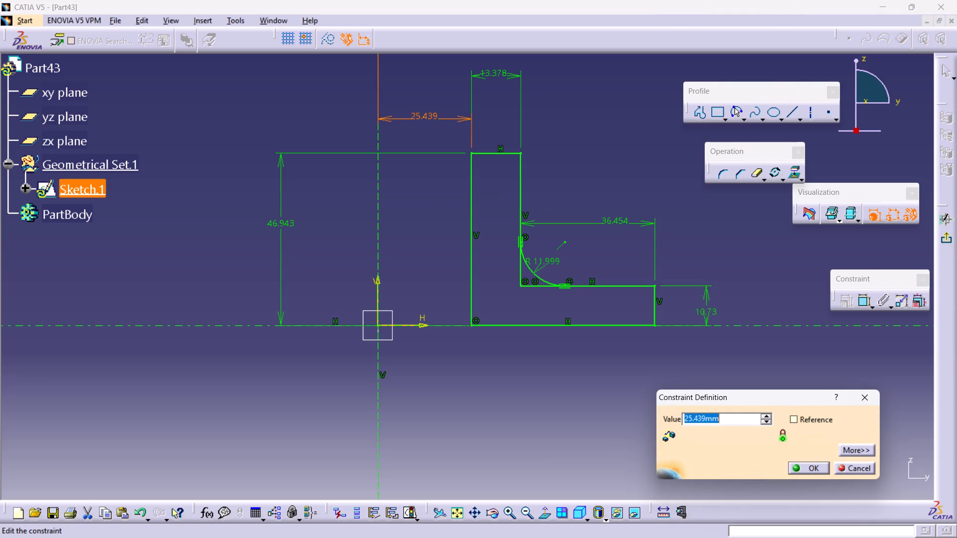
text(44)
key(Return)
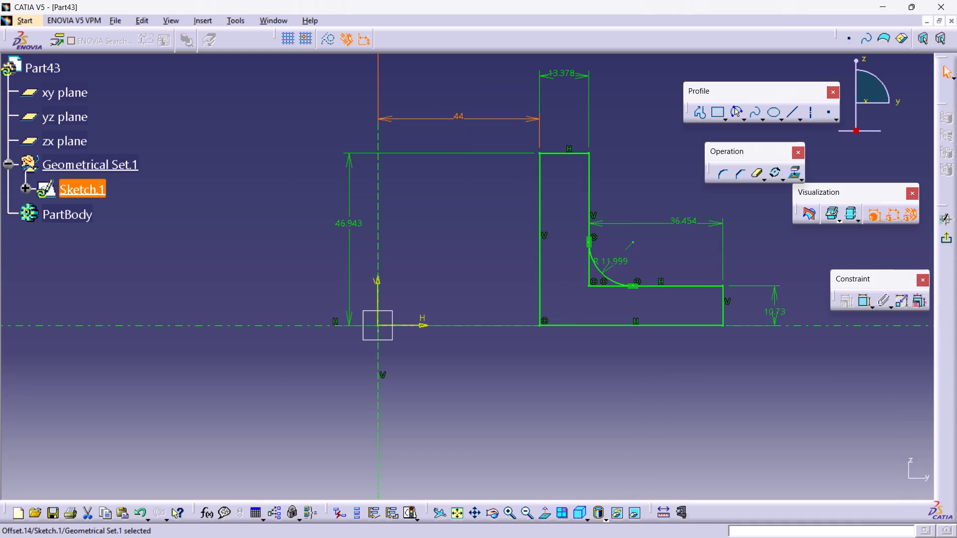
Set the distance between the vertical axis and the profile's upright leg to 22 mm.
double_click(460, 118)
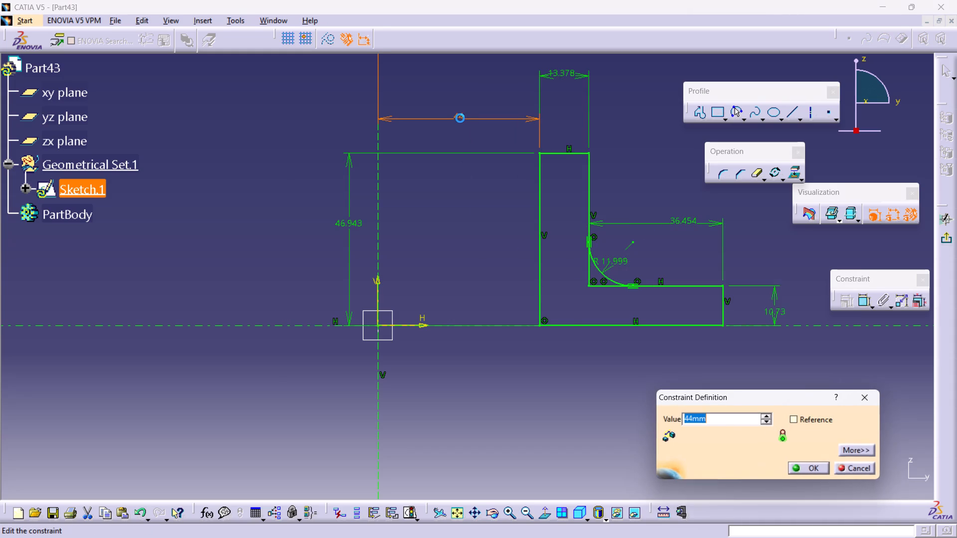
text(22)
key(Return)
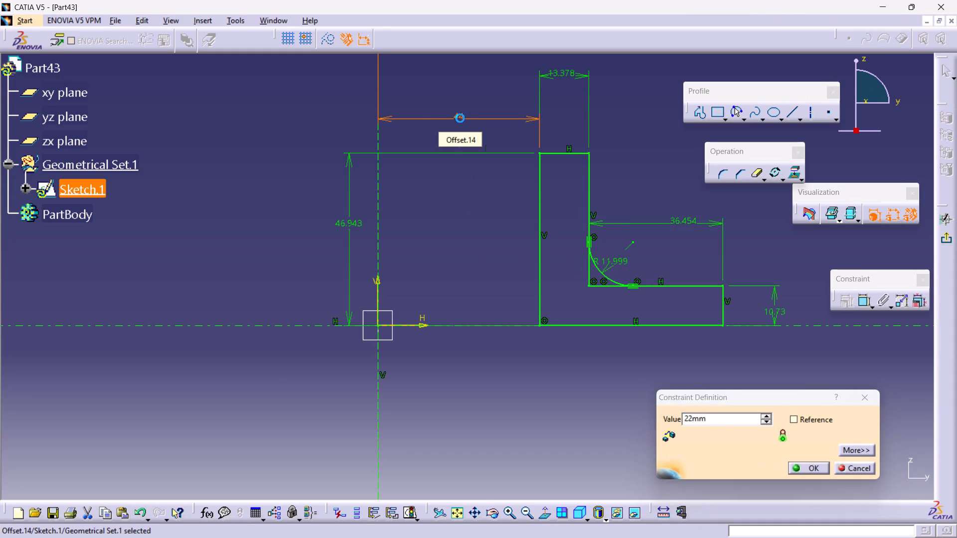
click(587, 141)
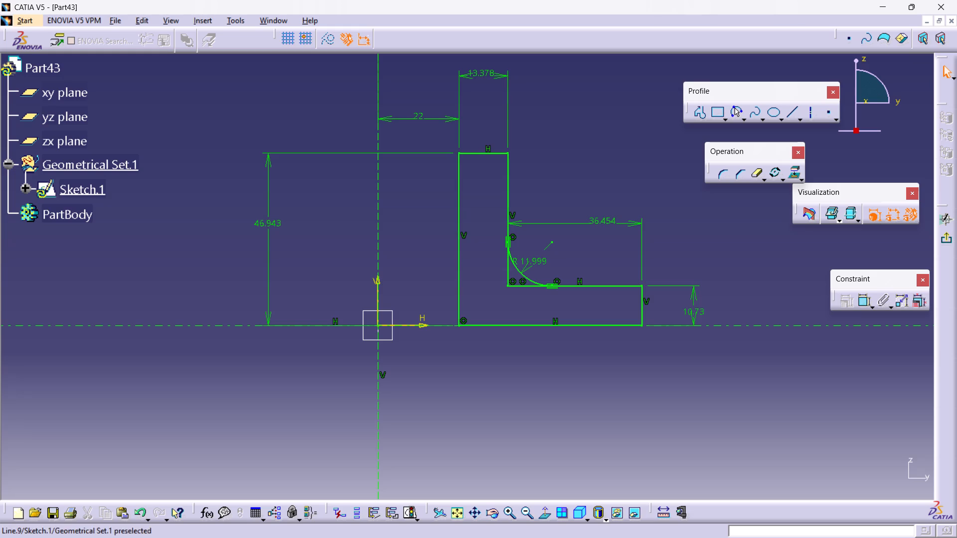
Replace the upright leg's thickness dimension with a distance from the vertical axis to the leg's far edge.
right_click(480, 70)
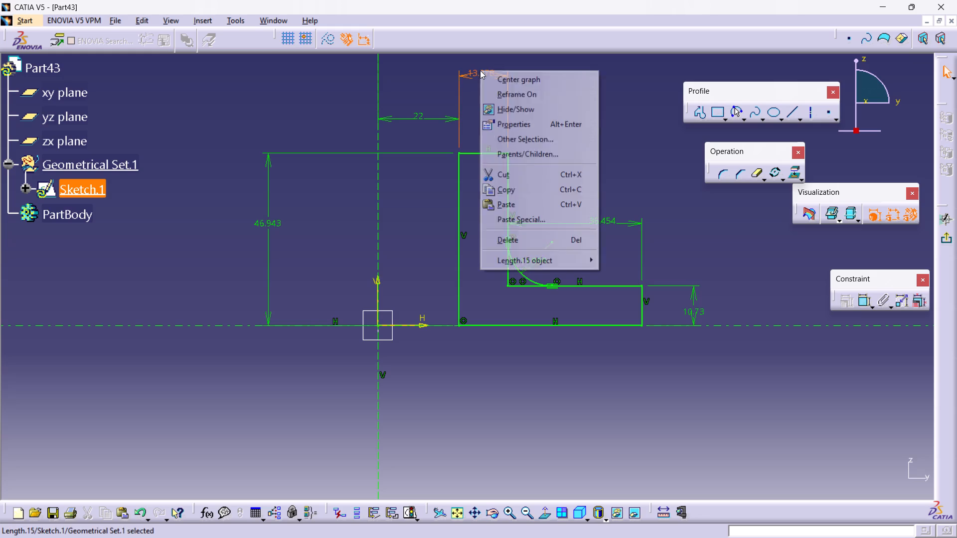
click(522, 237)
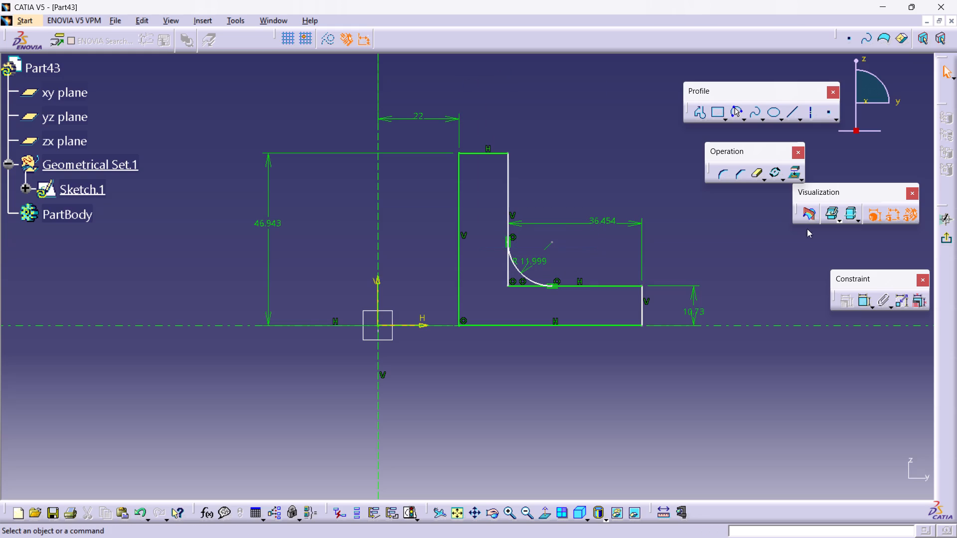
click(861, 300)
click(509, 183)
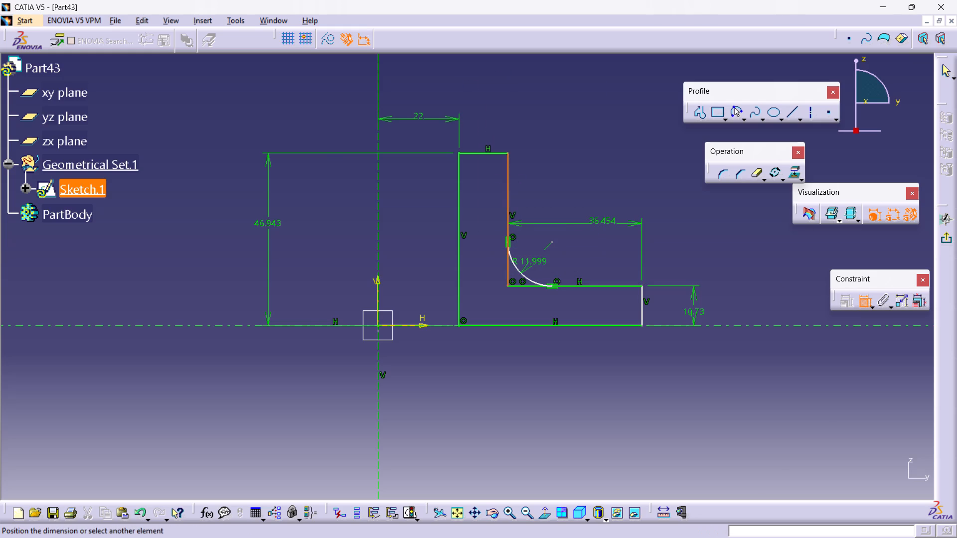
click(377, 202)
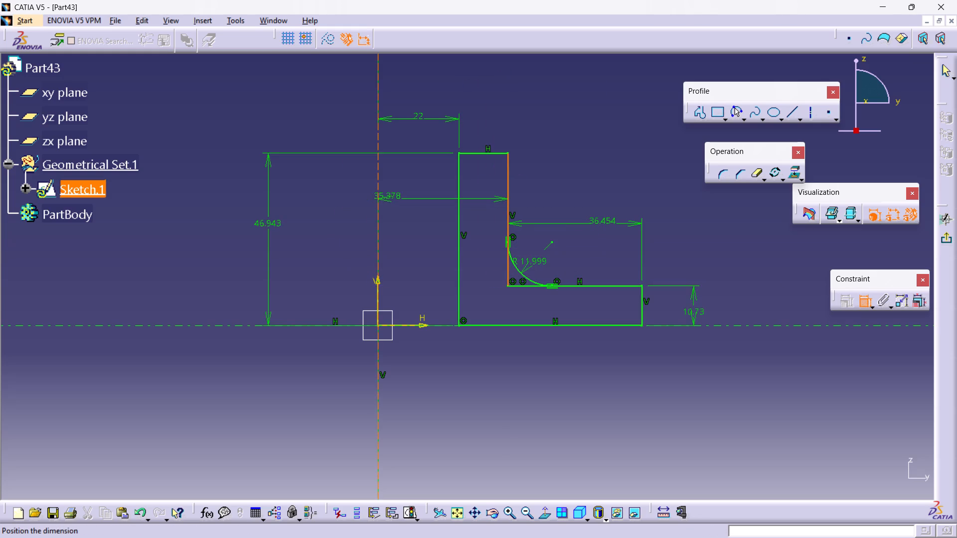
click(413, 186)
double_click(421, 184)
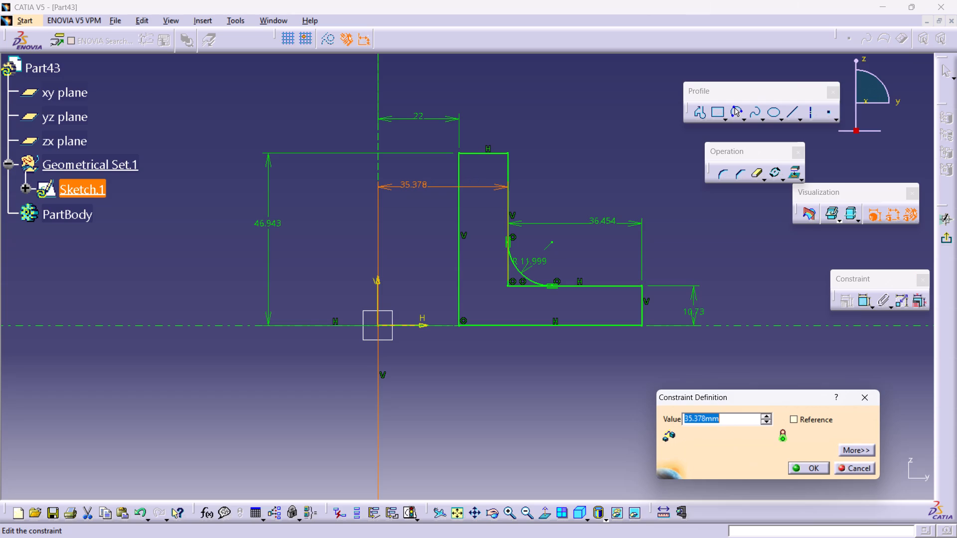
click(587, 155)
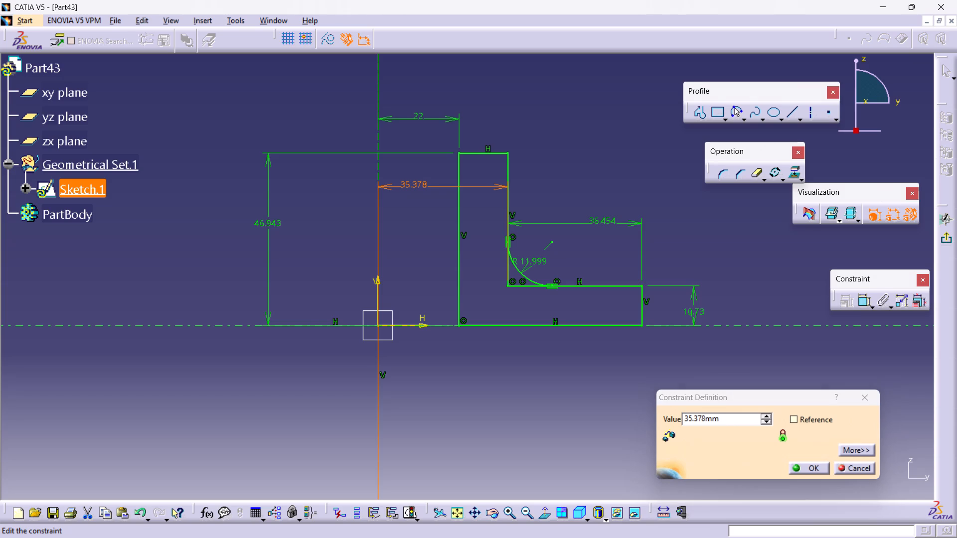
click(580, 198)
click(866, 402)
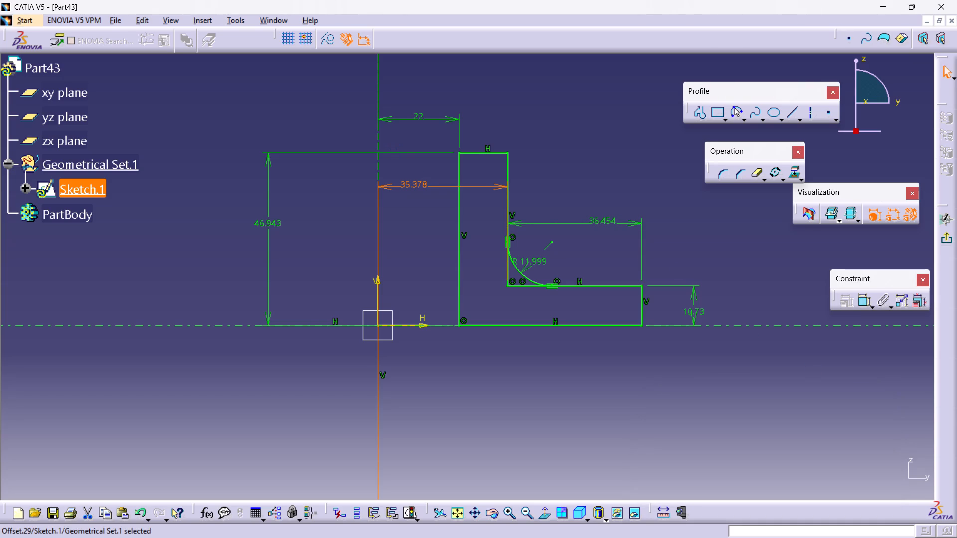
Set the distance between the vertical axis and the upright leg's near edge to 14 mm.
double_click(425, 118)
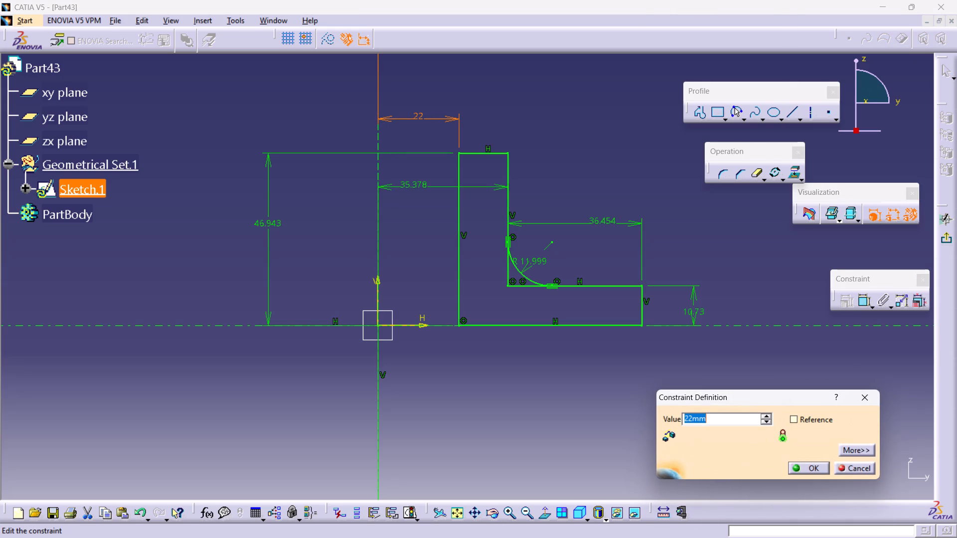
text(14)
key(Return)
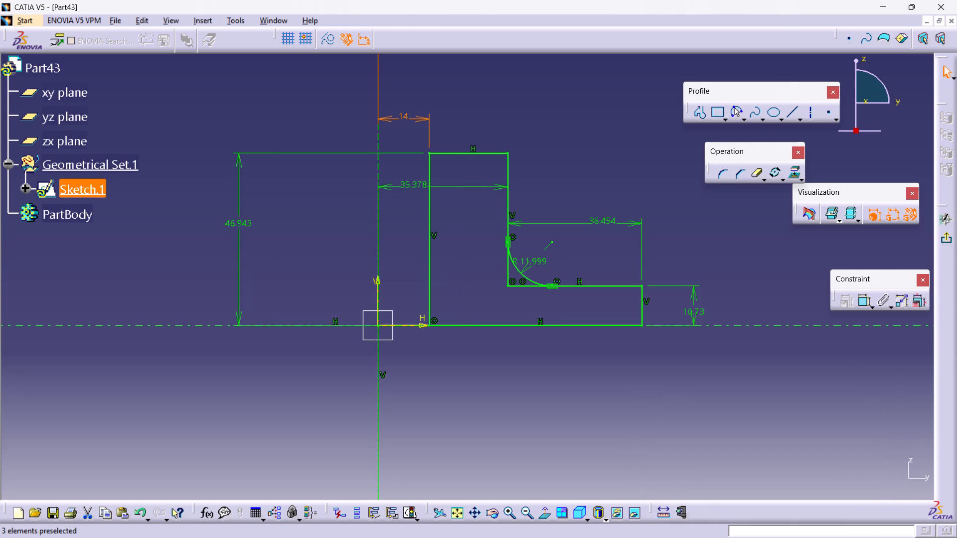
Set the distance between the vertical axis and the upright leg's far edge to 22 mm.
double_click(408, 185)
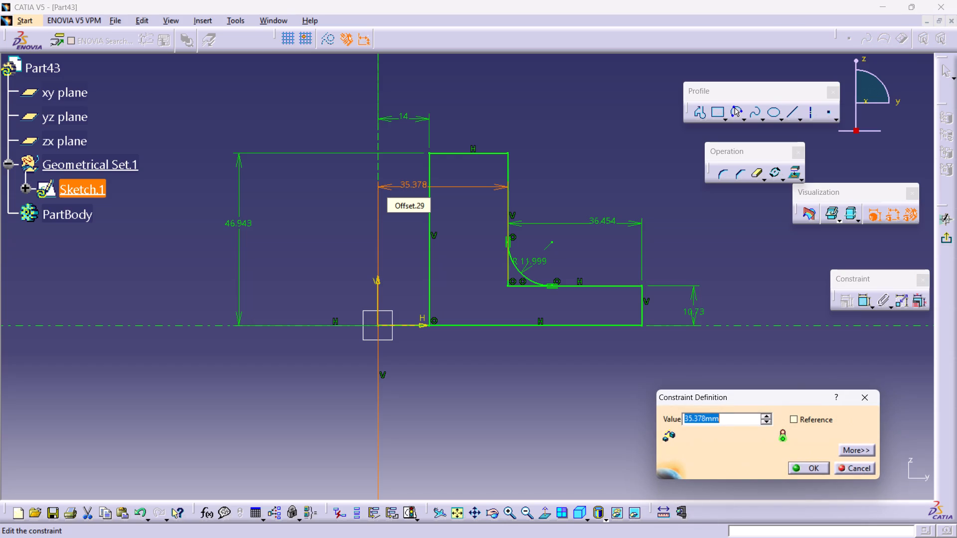
text(22)
key(Return)
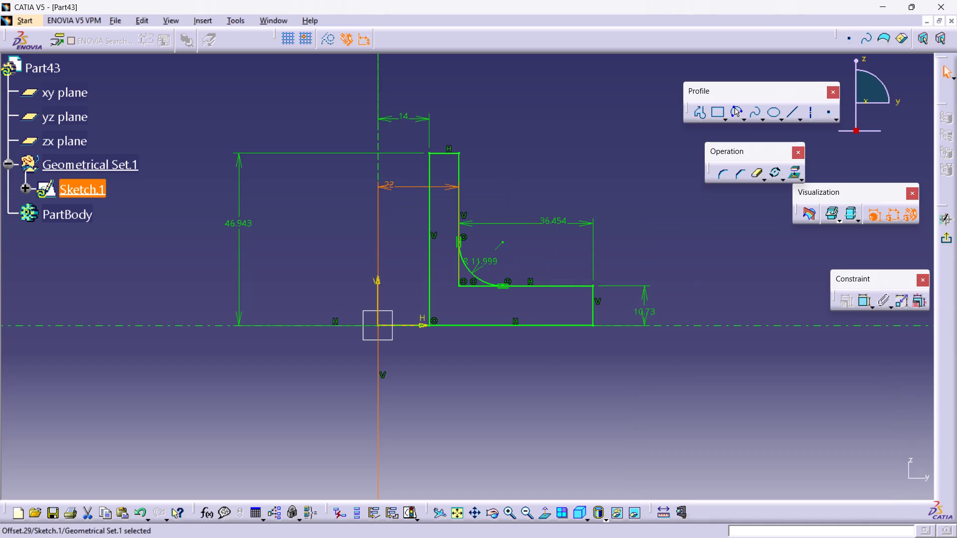
click(554, 177)
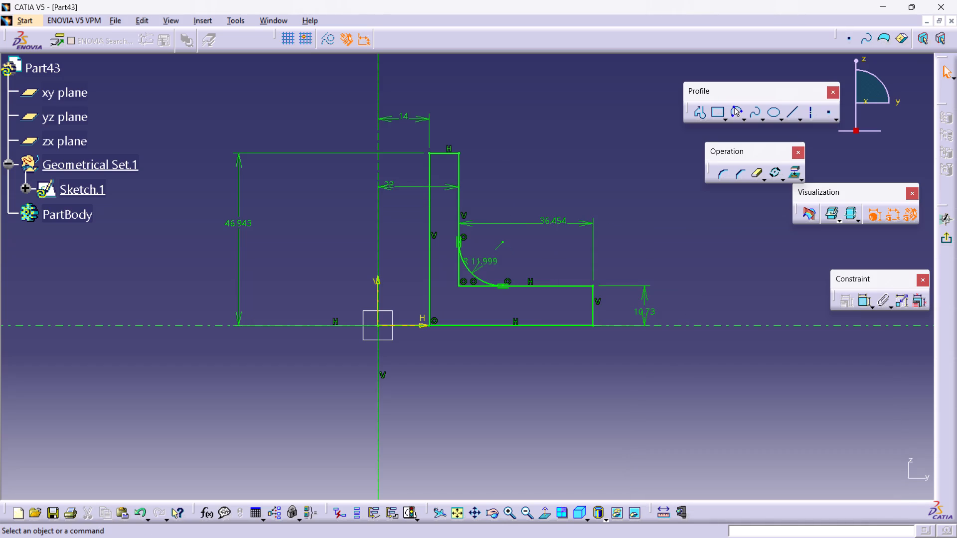
Set the radius of the L's rounded inner corner to 4 mm.
double_click(490, 261)
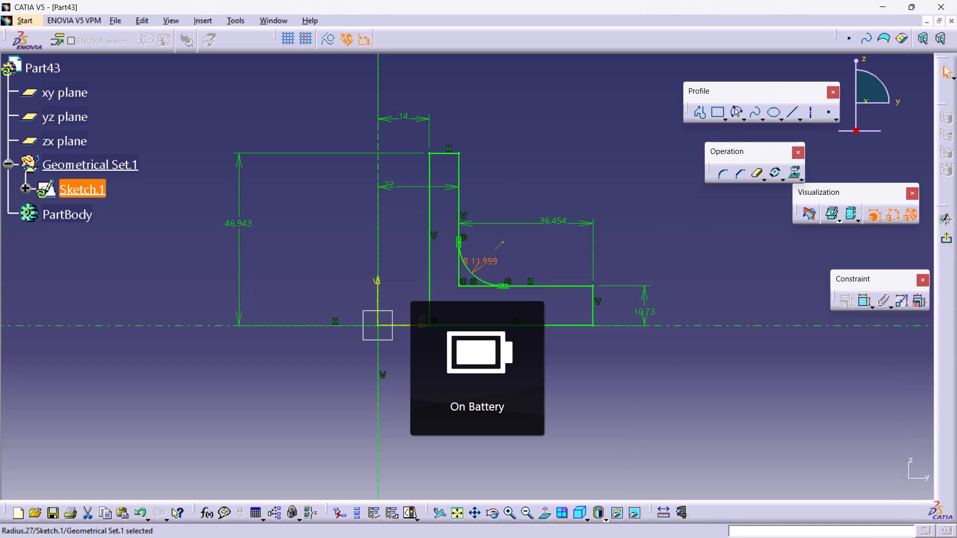
key(4)
key(Return)
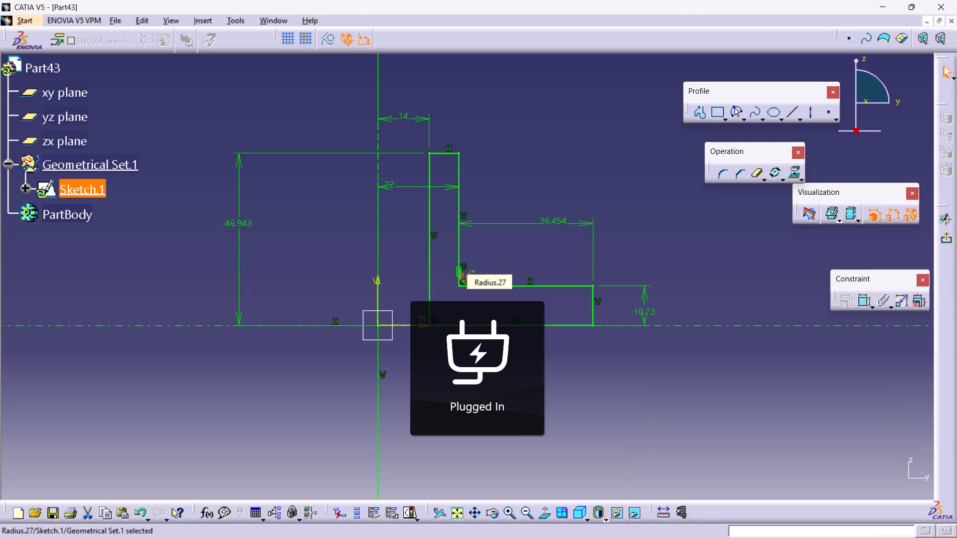
click(709, 227)
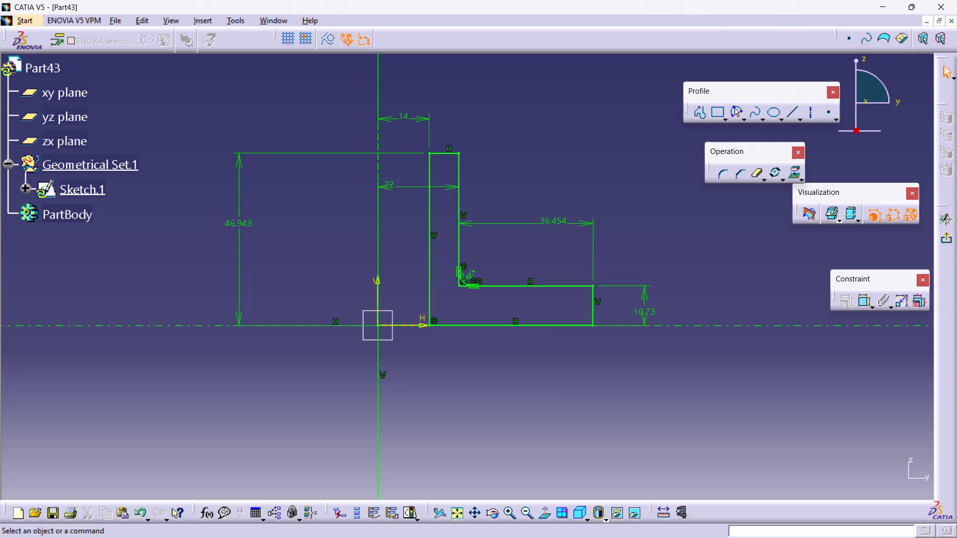
Replace the horizontal leg's upper-edge length dimension with a distance from the vertical axis to the leg's outer end.
right_click(556, 222)
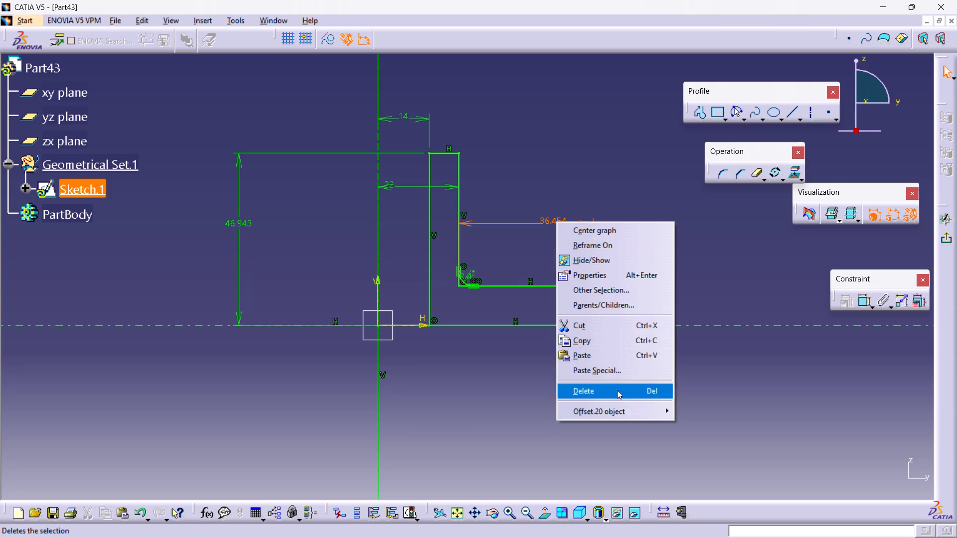
click(617, 389)
click(857, 303)
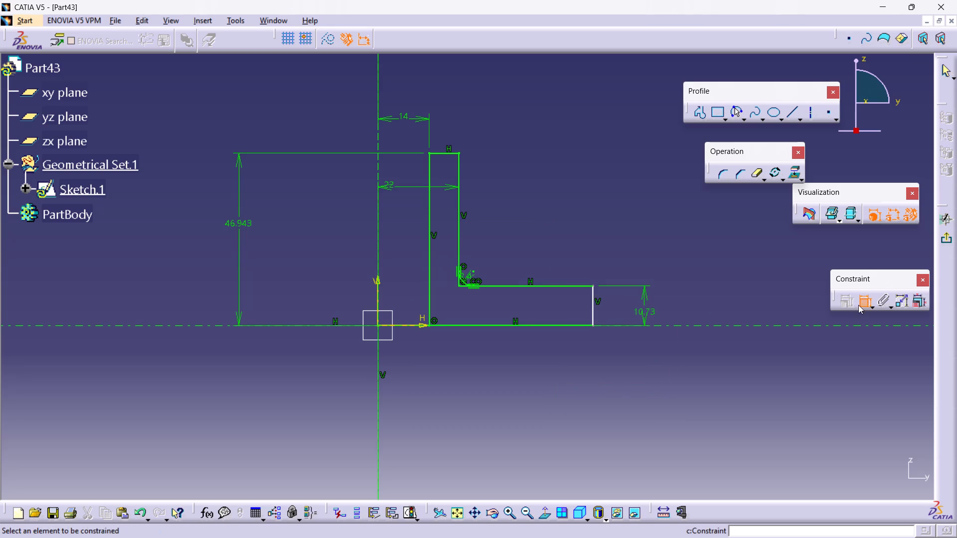
click(595, 313)
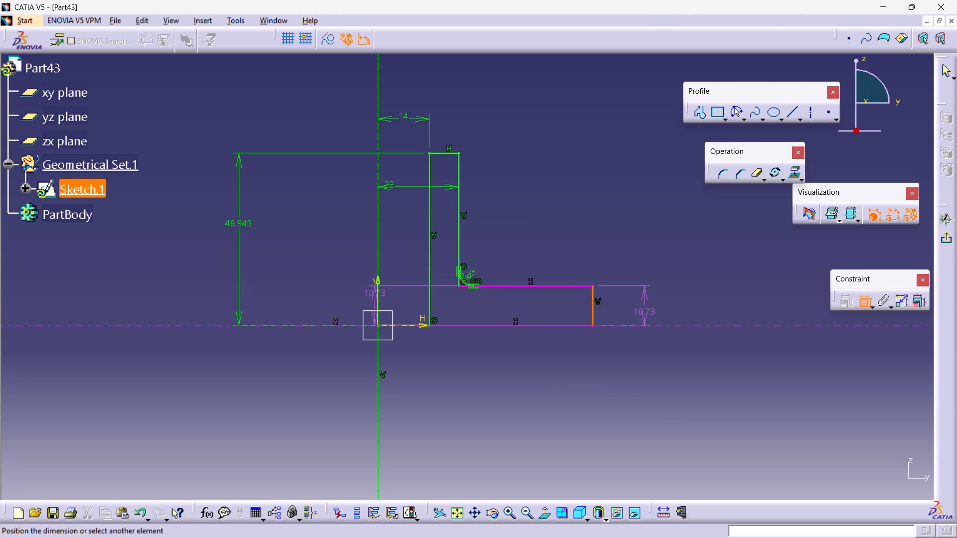
click(379, 300)
click(505, 360)
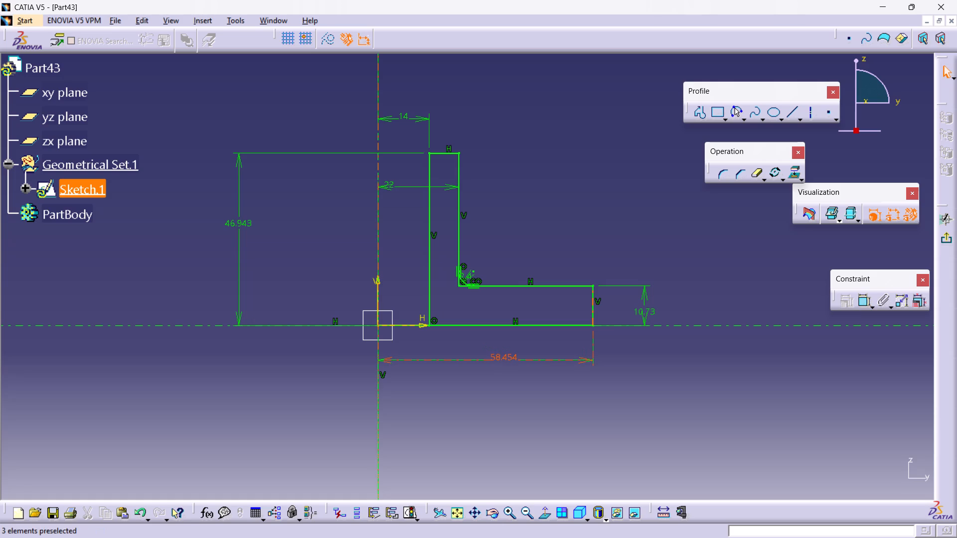
Set the distance between the vertical axis and the horizontal leg's outer end to 40 mm.
double_click(505, 357)
text(40)
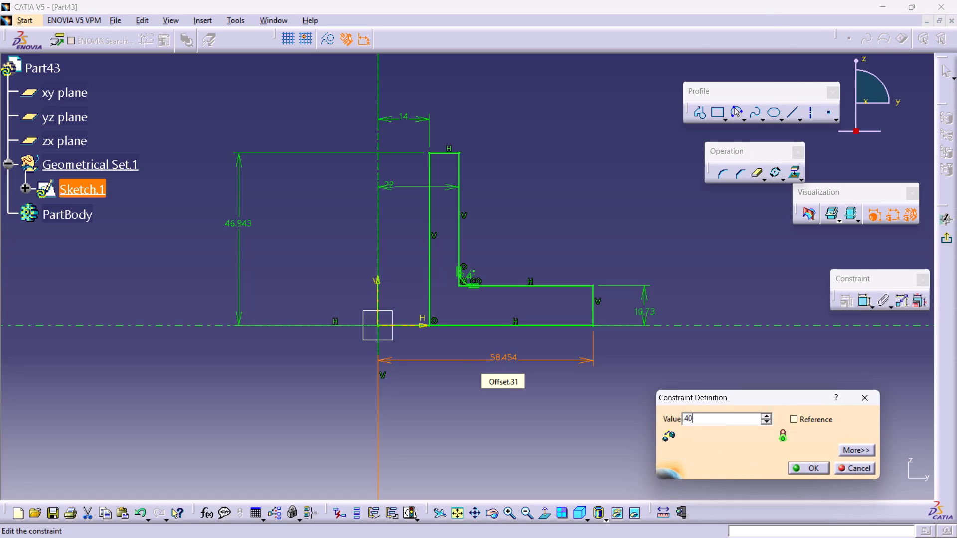
key(Return)
click(709, 349)
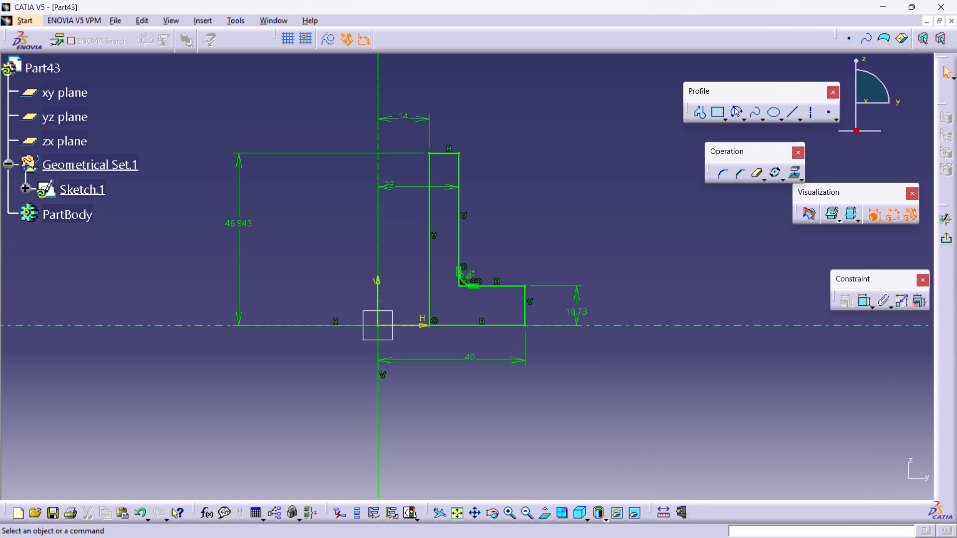
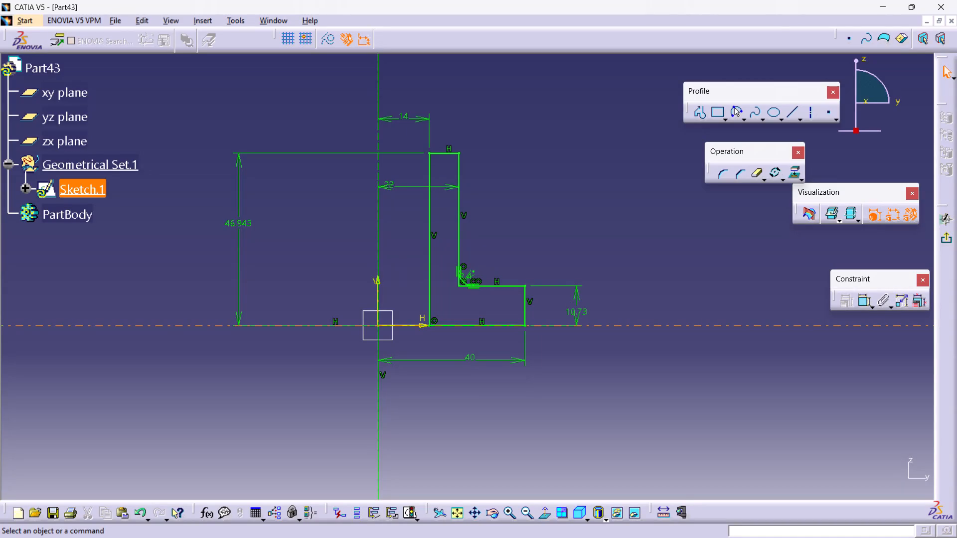
Set the L-profile's overall height to 40 mm.
double_click(248, 222)
text(40)
key(Return)
click(267, 235)
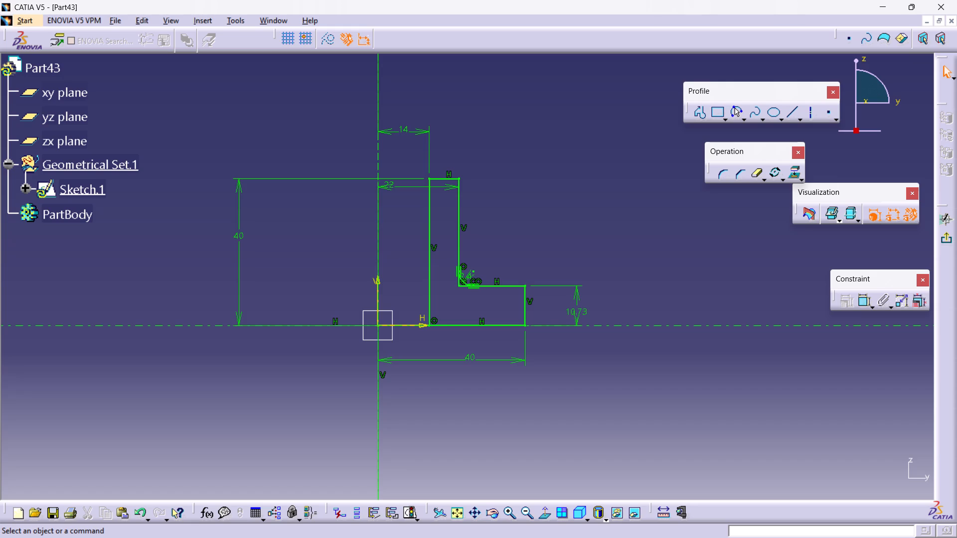
Round the upper outer corner of the L's horizontal leg with a 2 mm radius.
click(726, 172)
click(511, 285)
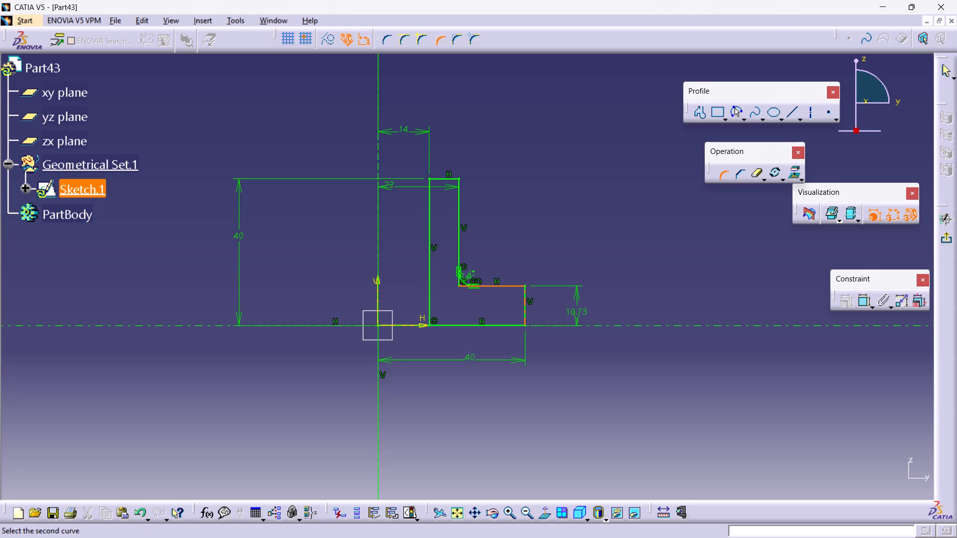
click(525, 297)
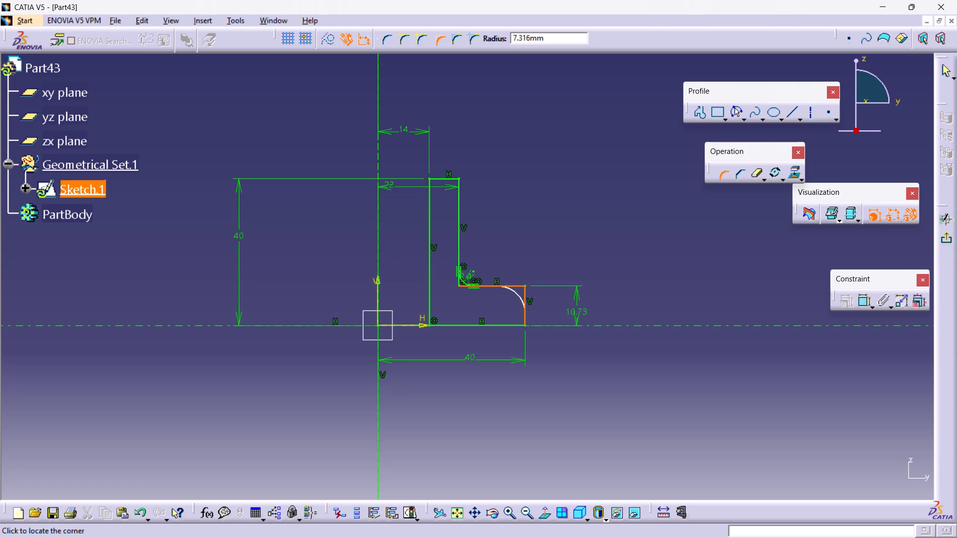
click(517, 292)
double_click(511, 297)
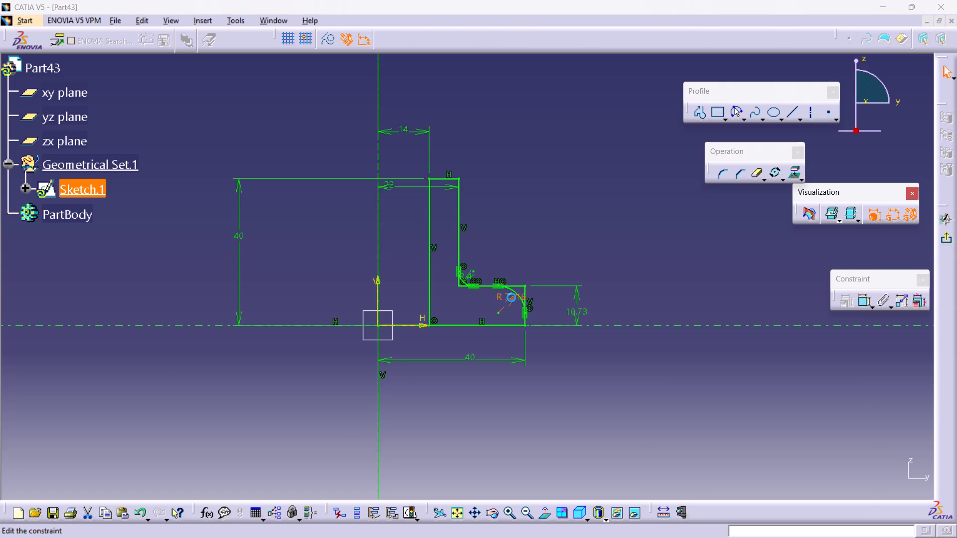
key(2)
key(Return)
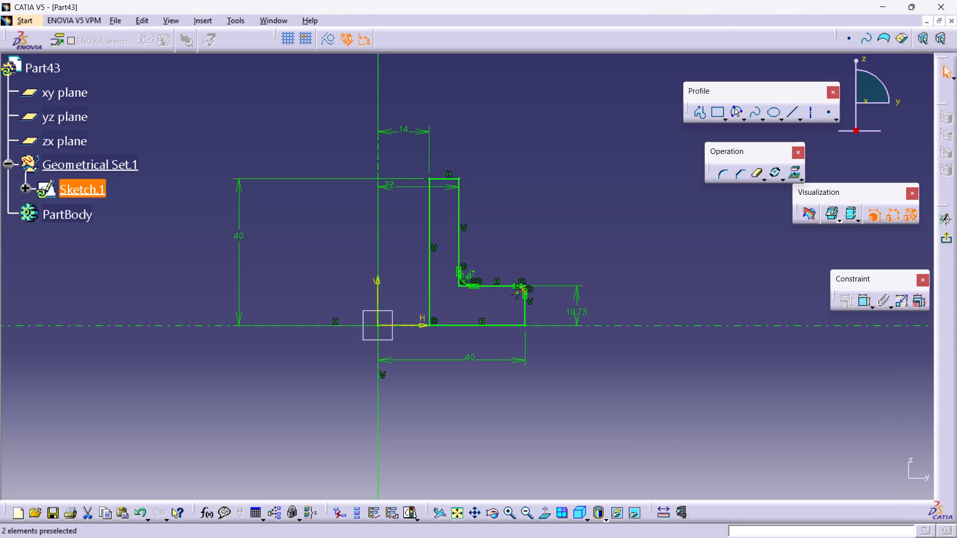
Trim the leftover line ends beyond the 4 mm and 2 mm rounded corners and exit the sketch.
ctrl+middle_drag(516, 300, 231, 231)
scroll(553, 316, up, 1)
ctrl+middle_drag(532, 343, 489, 328)
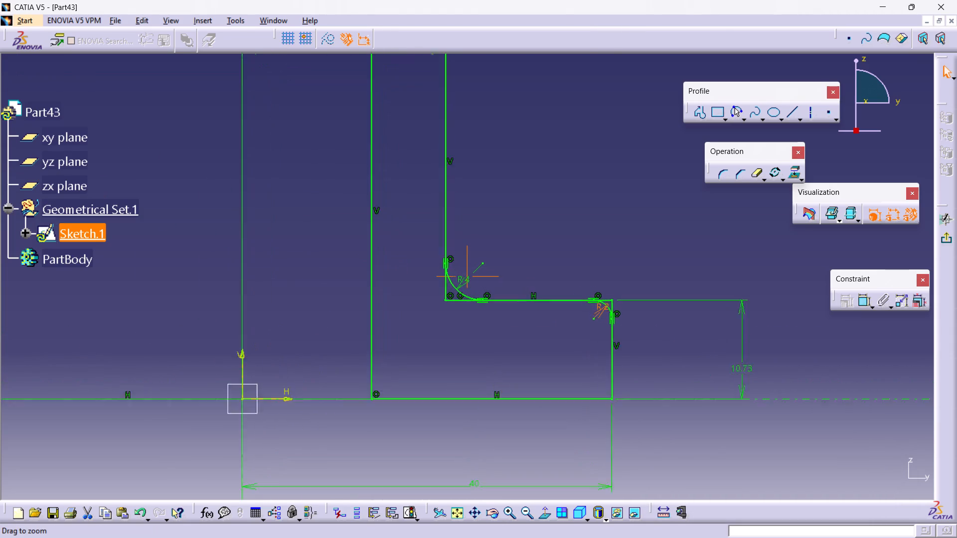
ctrl+middle_drag(489, 328, 369, 292)
triple_click(753, 173)
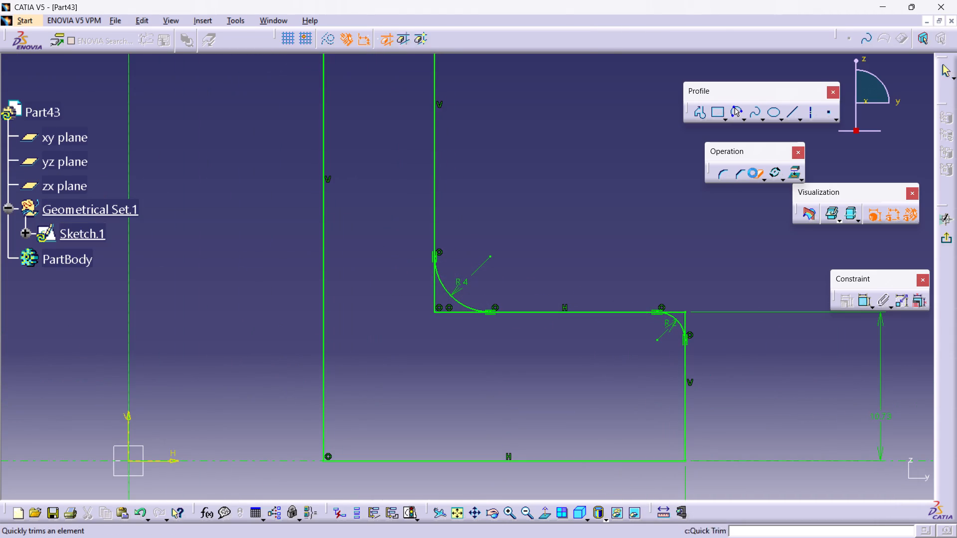
click(465, 313)
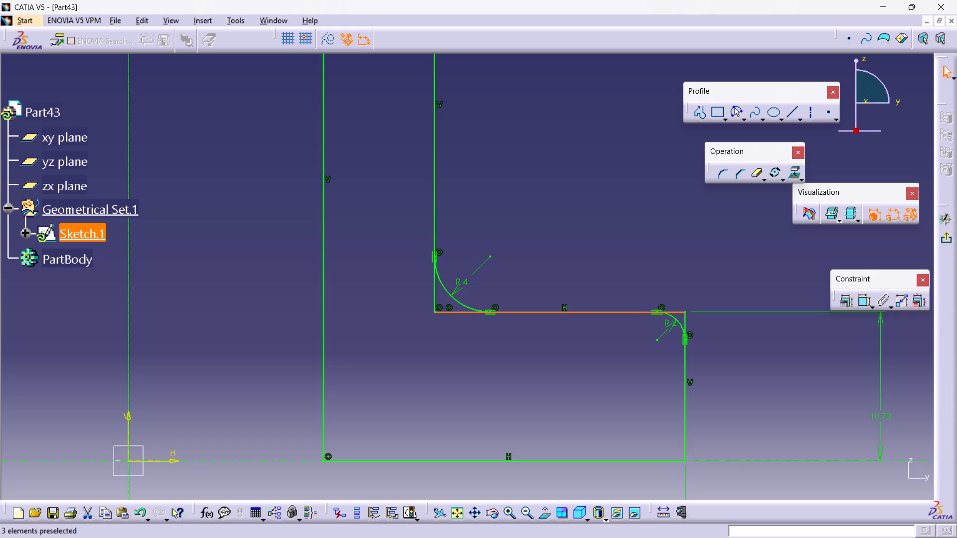
click(754, 176)
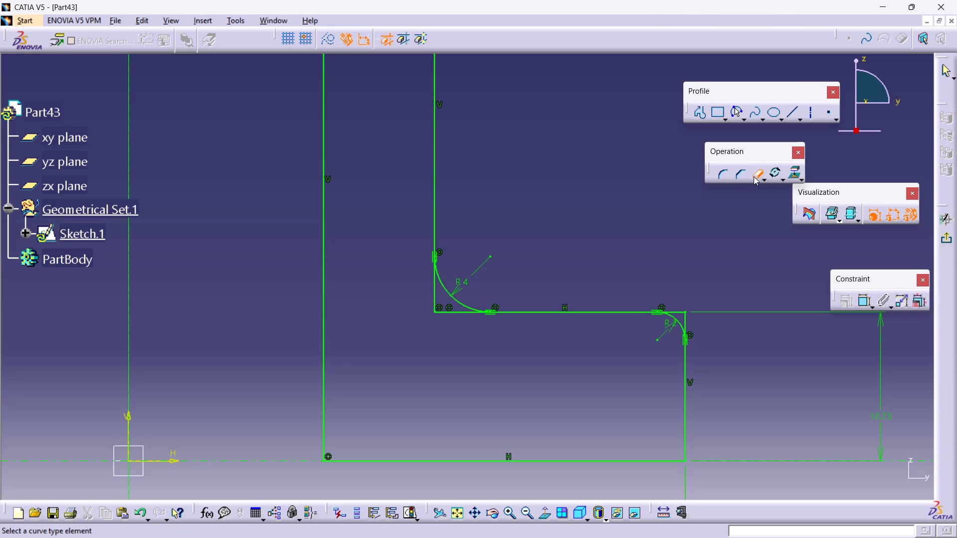
click(754, 176)
double_click(754, 176)
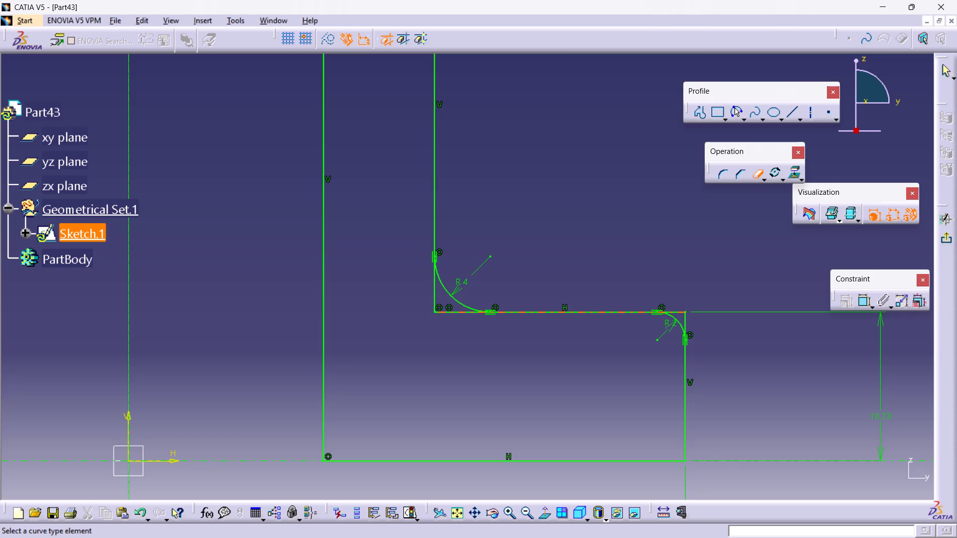
click(456, 311)
click(436, 291)
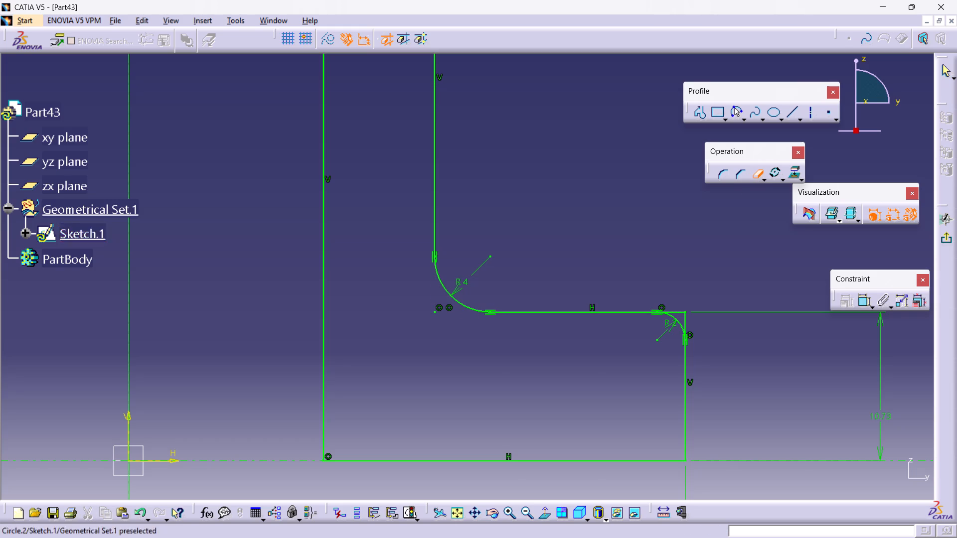
click(673, 312)
click(685, 320)
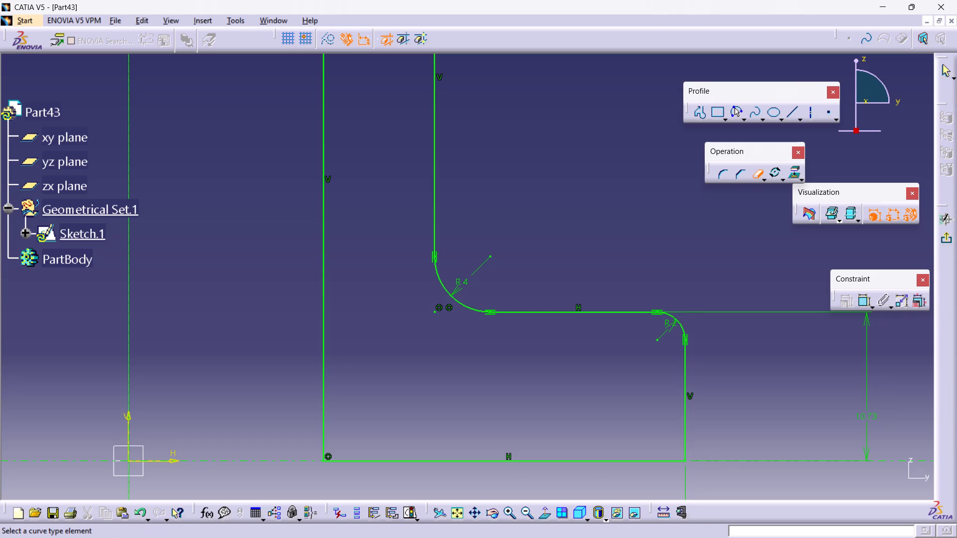
ctrl+middle_drag(592, 220, 605, 316)
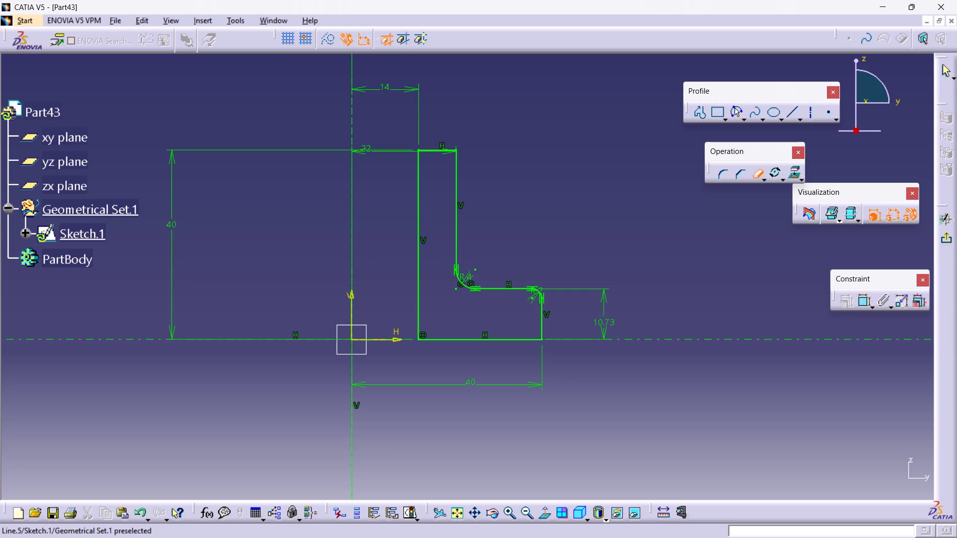
click(945, 239)
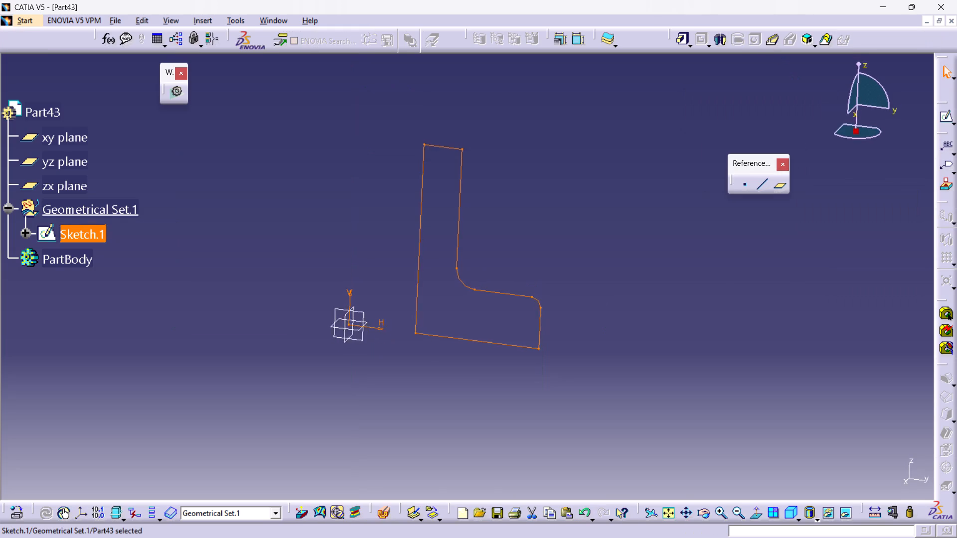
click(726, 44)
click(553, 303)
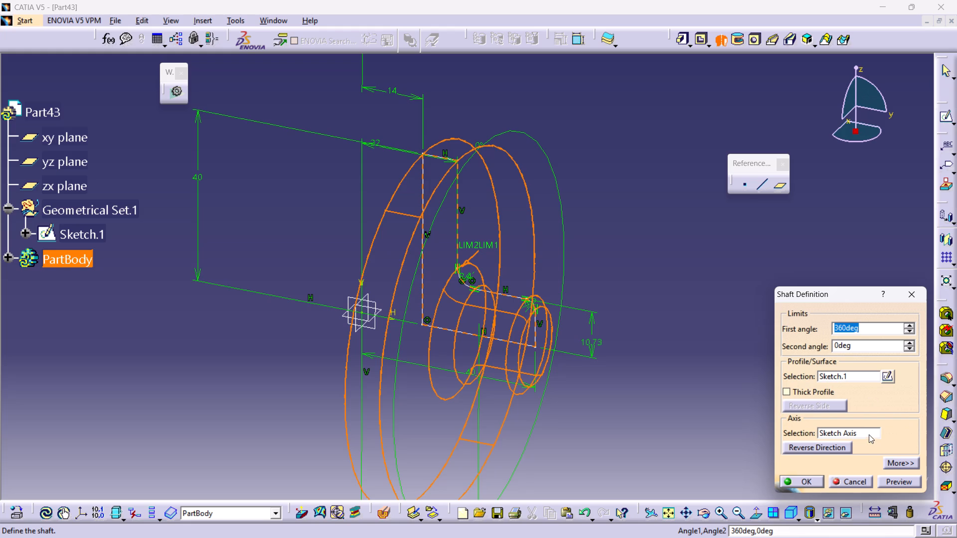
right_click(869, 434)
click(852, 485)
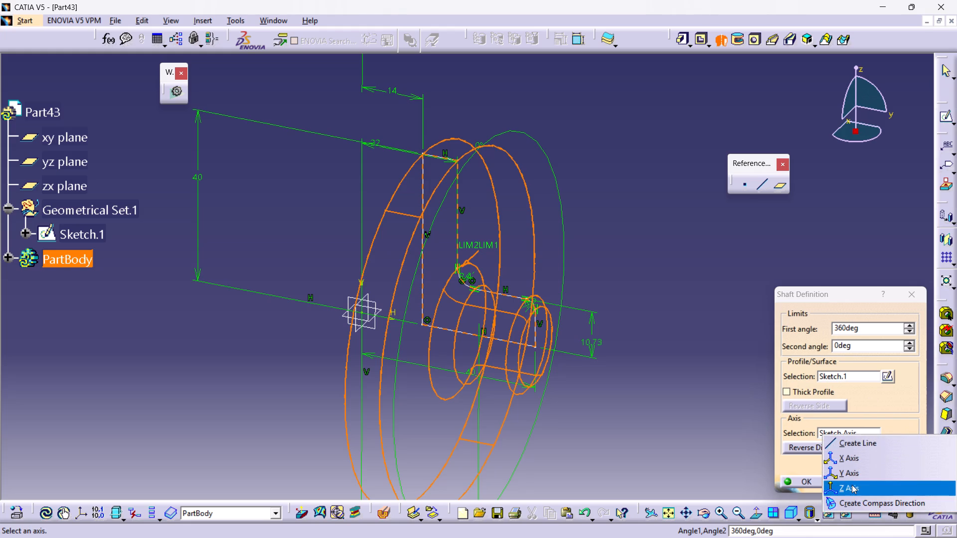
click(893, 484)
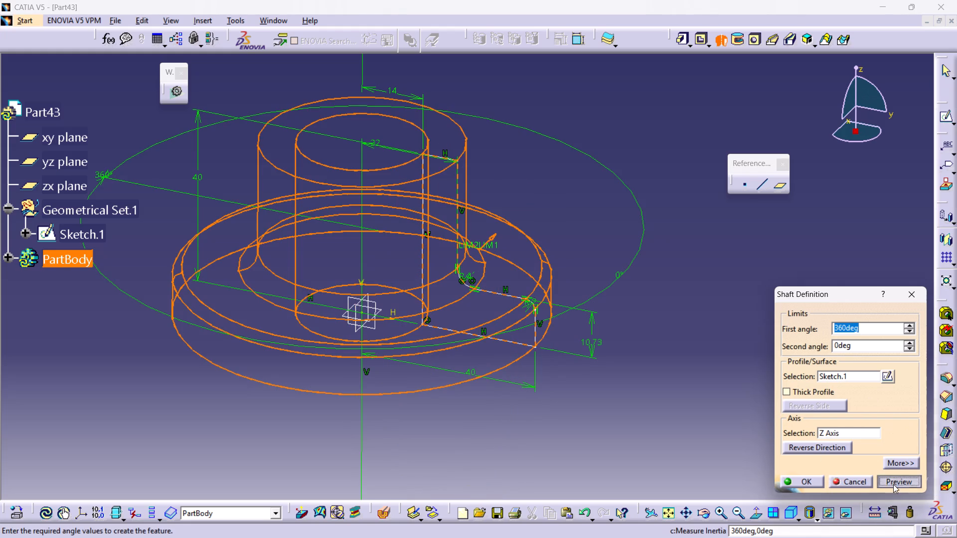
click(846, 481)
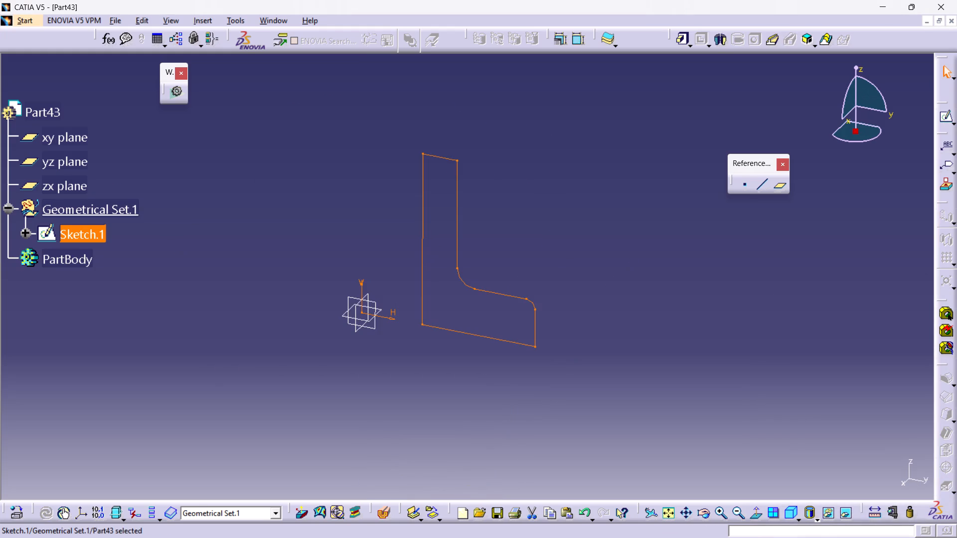
Revolve the L-profile sketch 360 degrees about the Z axis as a Shaft.
click(720, 42)
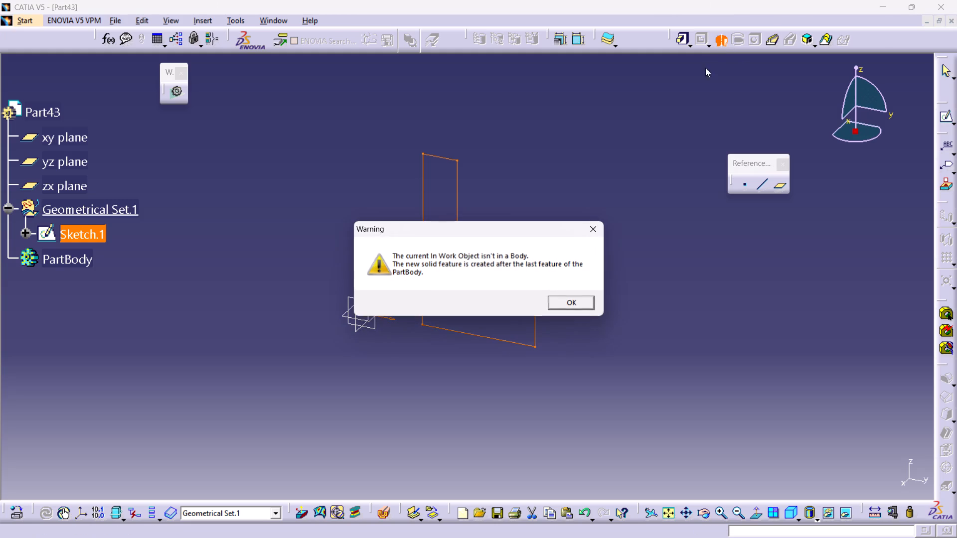
click(582, 305)
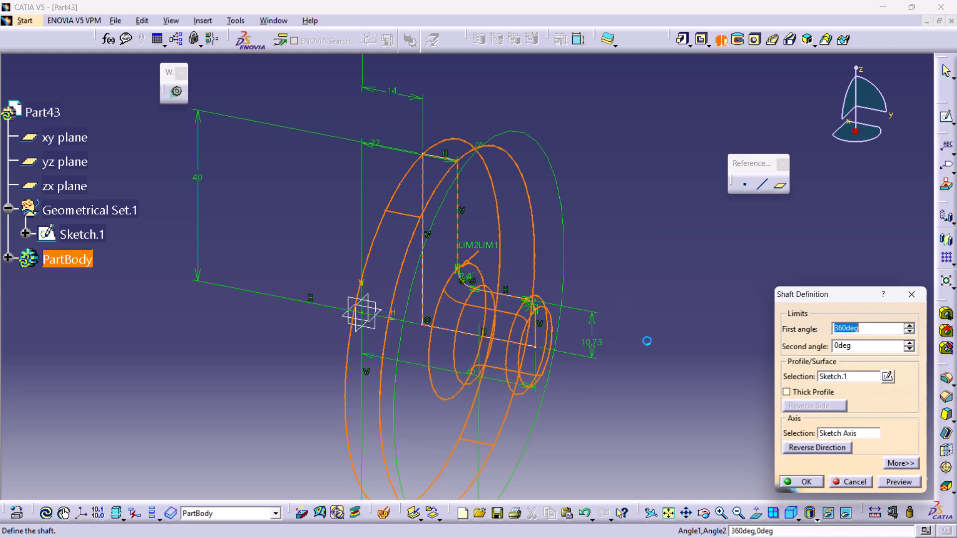
right_click(851, 431)
click(861, 485)
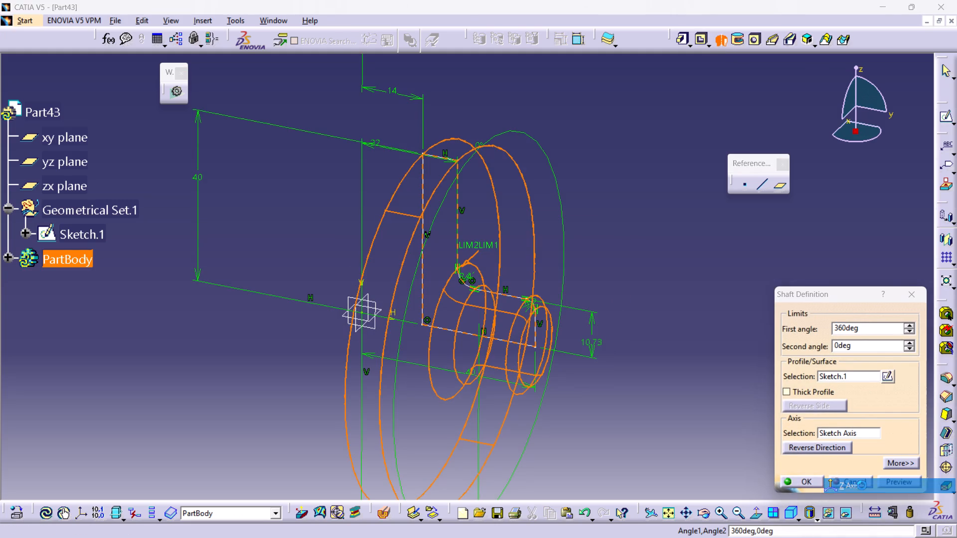
click(896, 486)
click(807, 476)
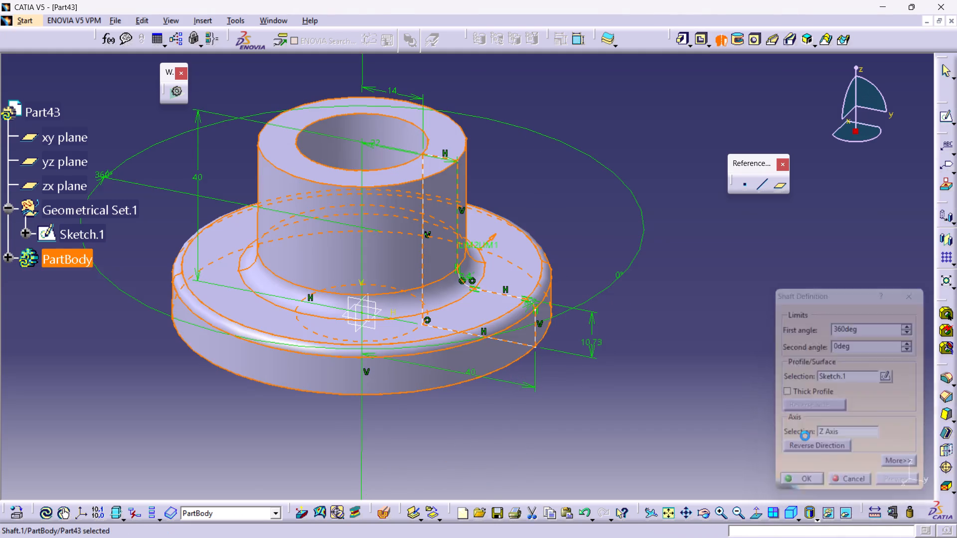
click(807, 406)
Create a sketch on the hub's top ring face containing its projected outer and inner circular edges, and exit the sketch.
middle_drag(663, 267, 624, 386)
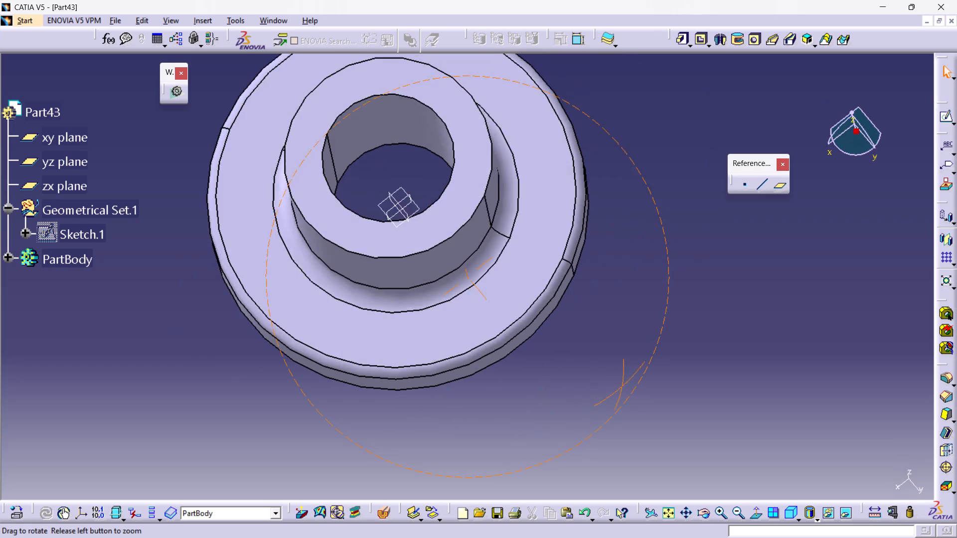
middle_drag(624, 386, 625, 386)
click(452, 207)
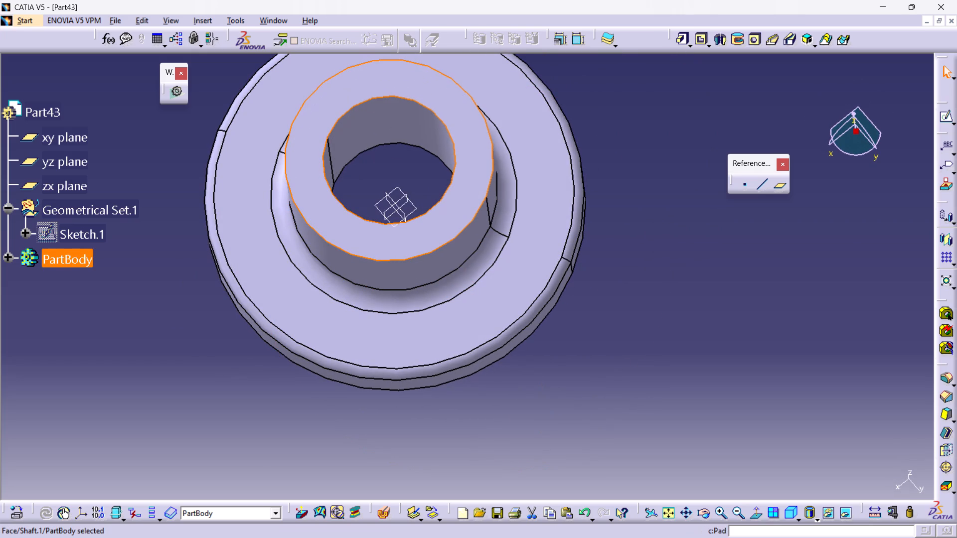
click(942, 117)
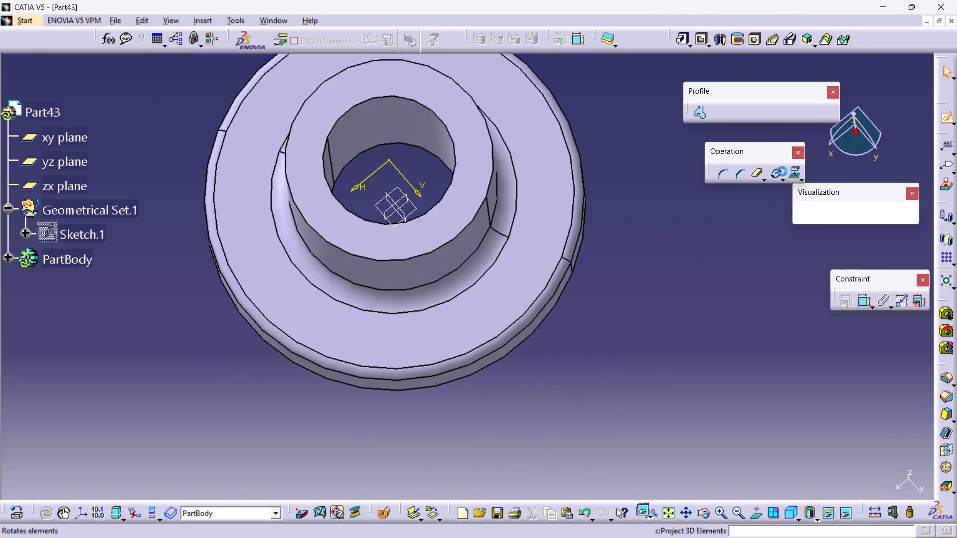
scroll(645, 310, up, 1)
middle_drag(646, 309, 699, 63)
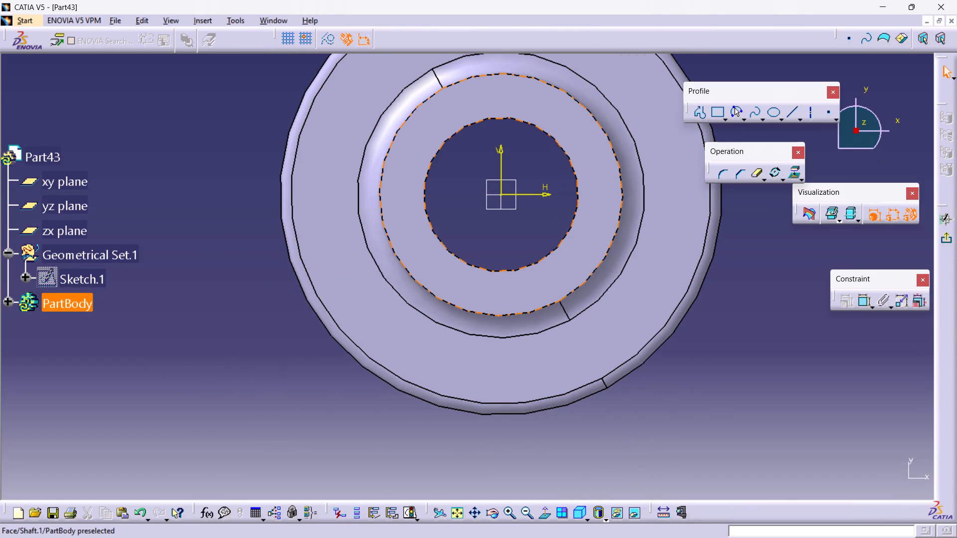
click(623, 193)
ctrl+click(573, 211)
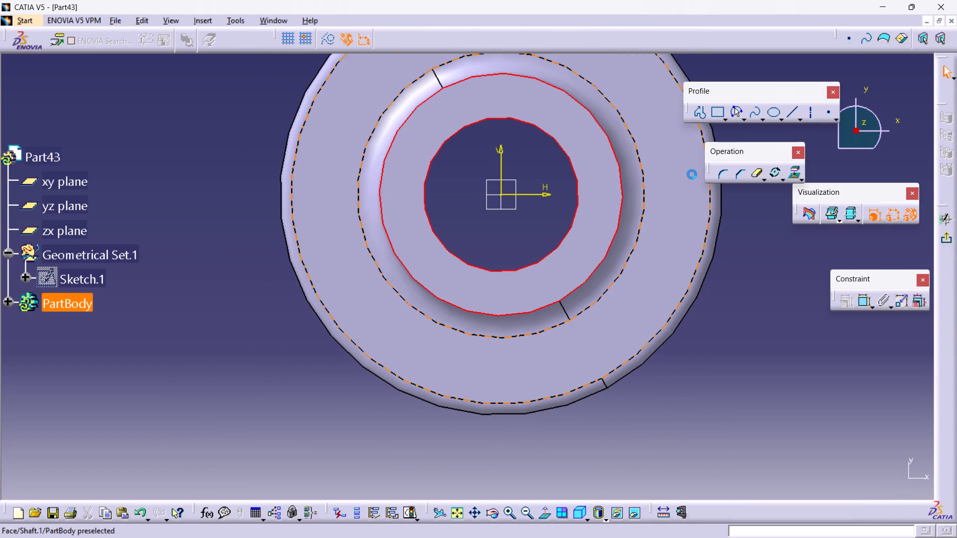
click(797, 173)
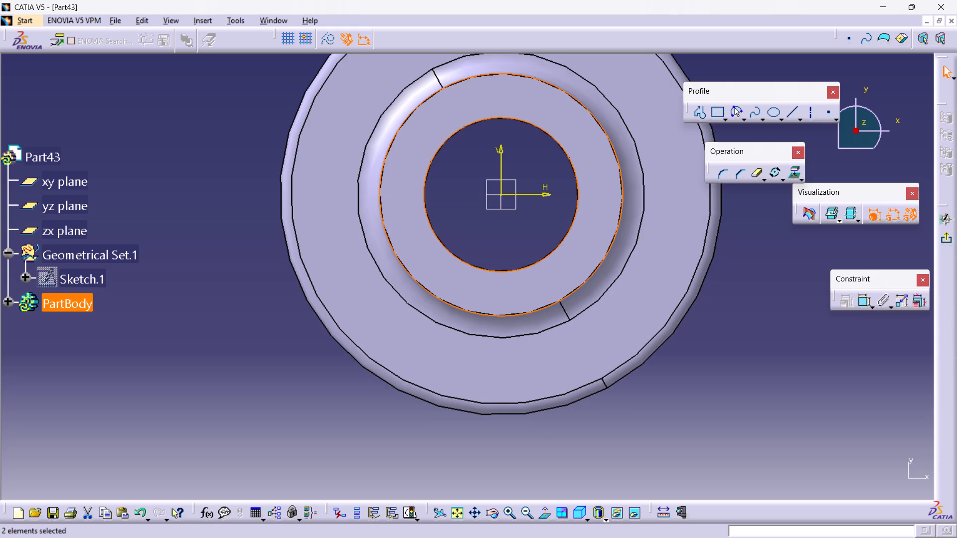
click(775, 284)
middle_drag(730, 318, 519, 220)
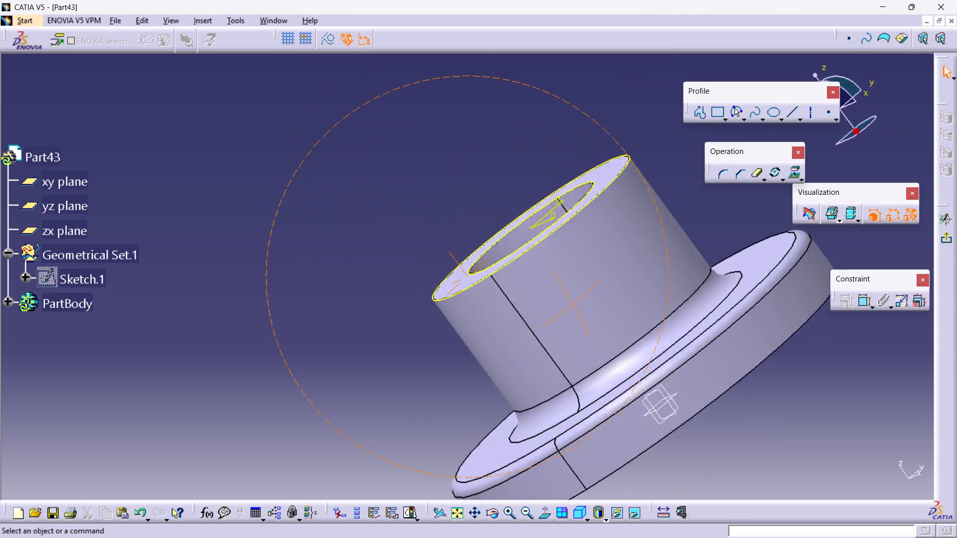
middle_drag(519, 220, 660, 235)
click(941, 239)
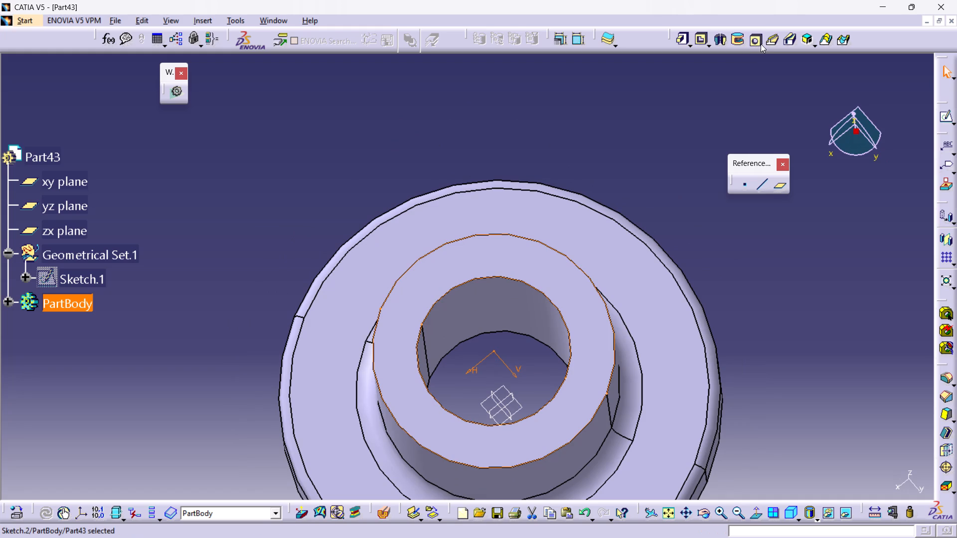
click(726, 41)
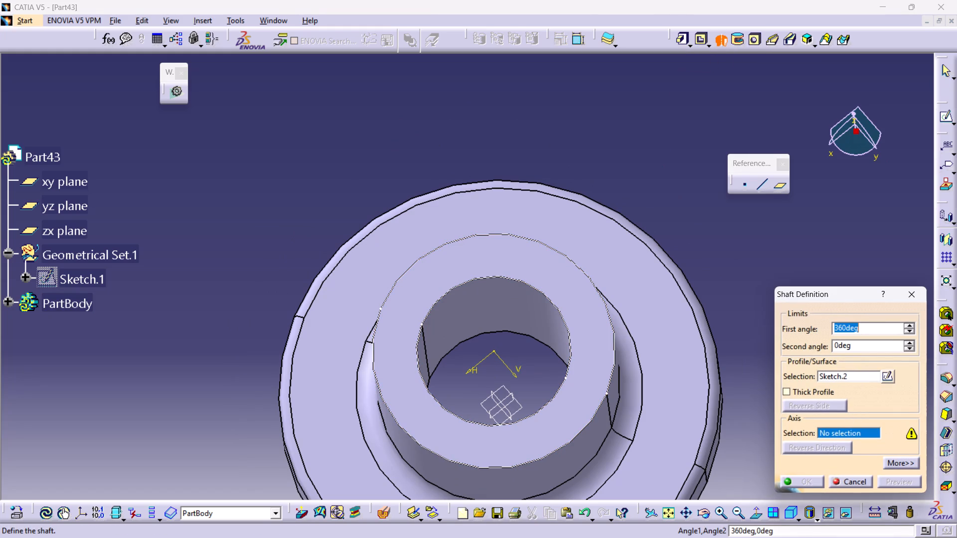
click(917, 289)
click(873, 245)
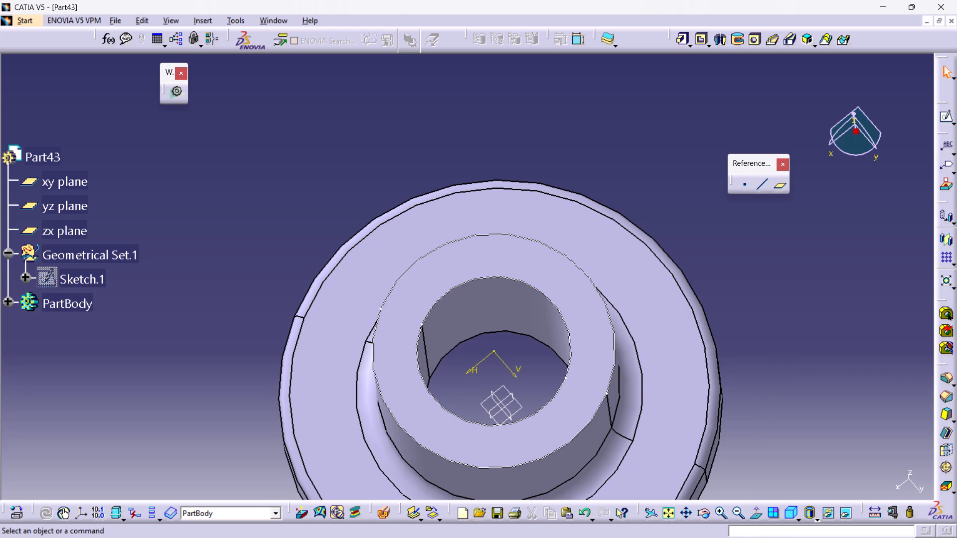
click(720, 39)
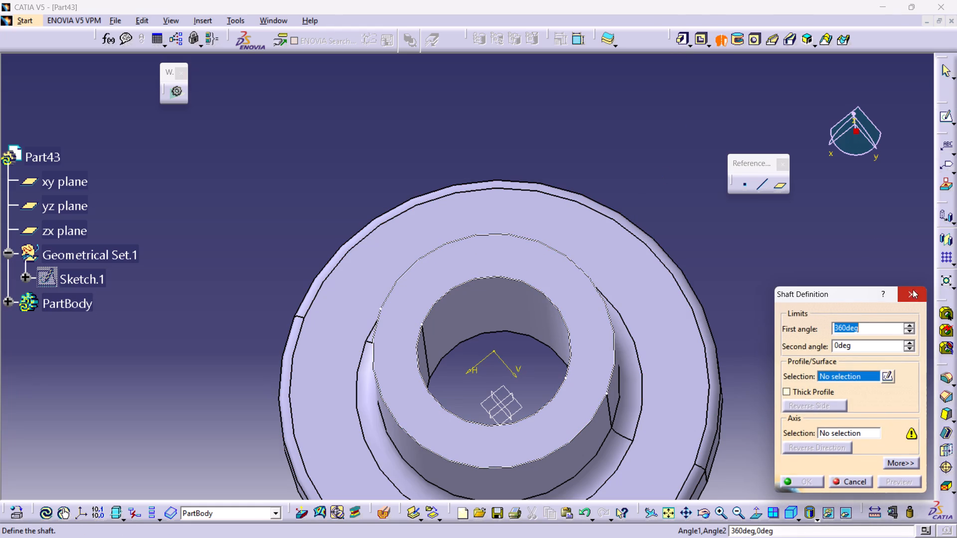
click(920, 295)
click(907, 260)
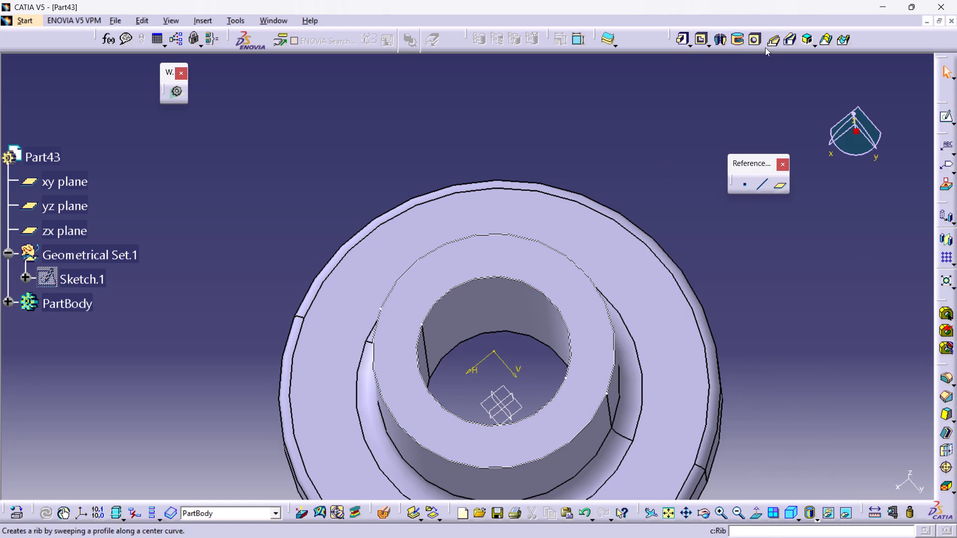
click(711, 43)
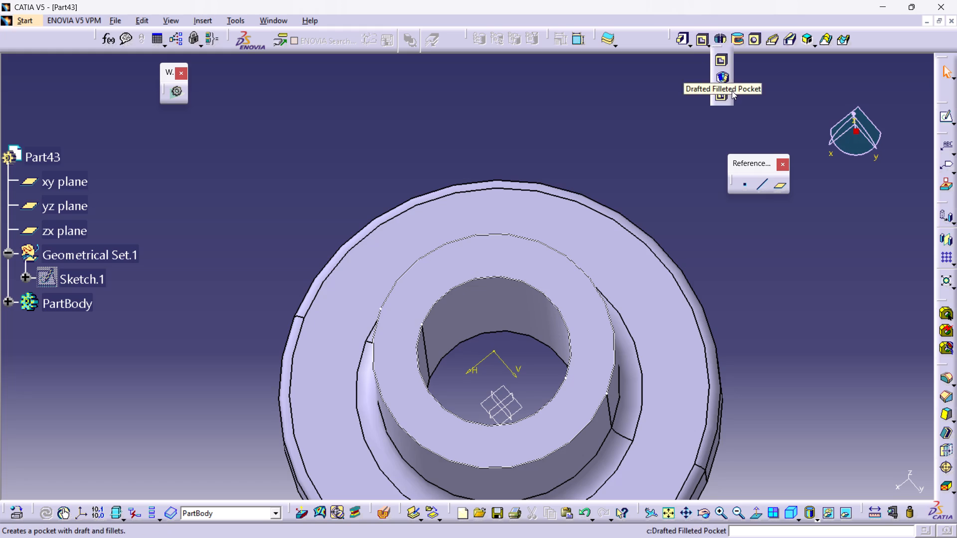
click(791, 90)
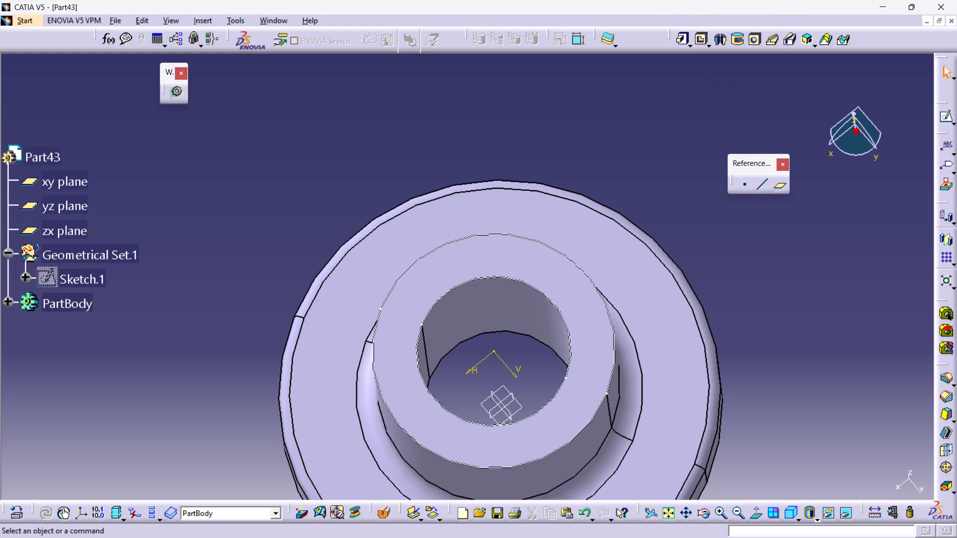
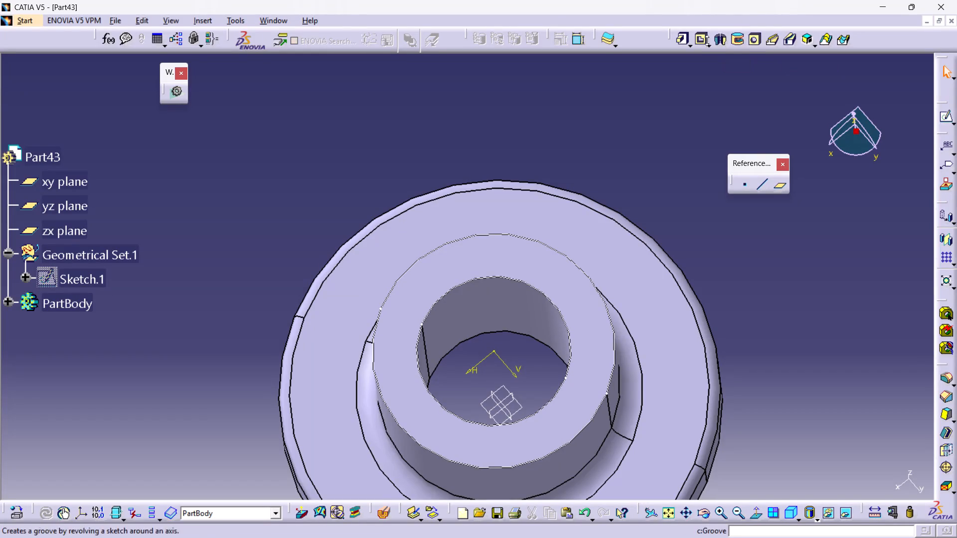
Try to revolve the top ring face sketch 360 degrees as a Shaft, first about the hub's own axis, then about the X axis.
click(724, 42)
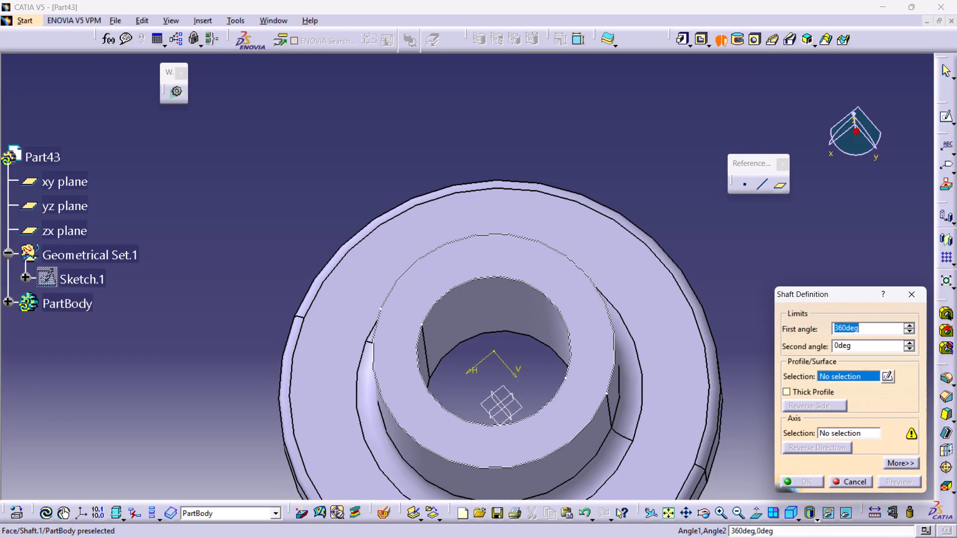
click(604, 298)
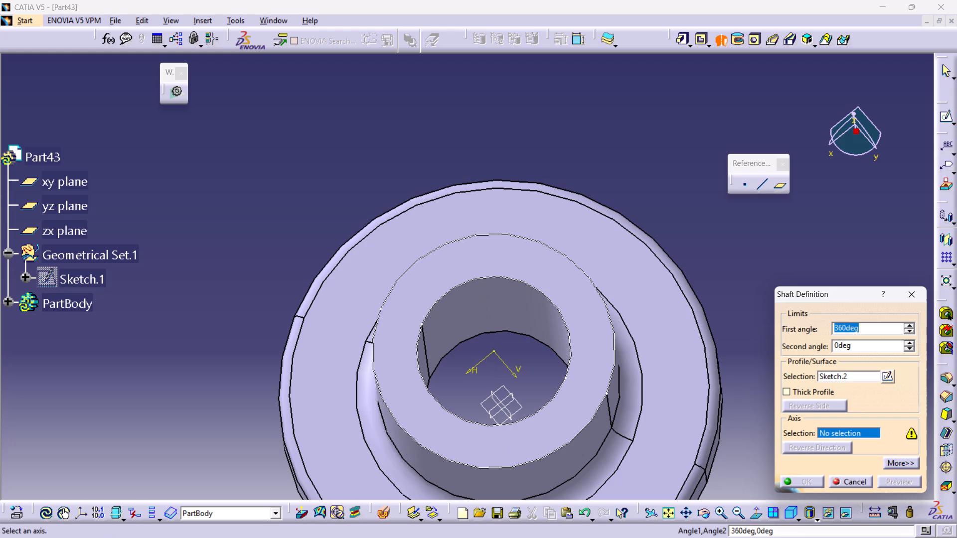
click(607, 418)
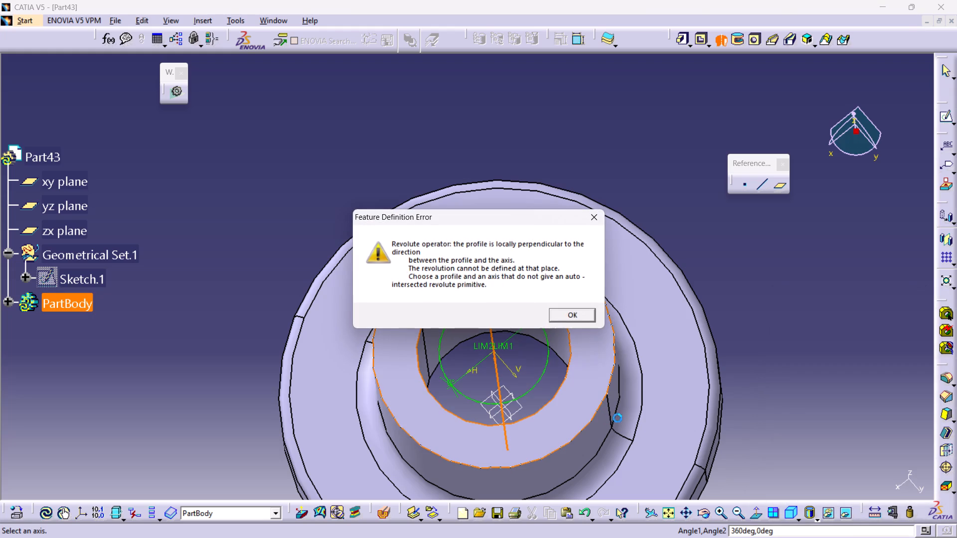
double_click(576, 319)
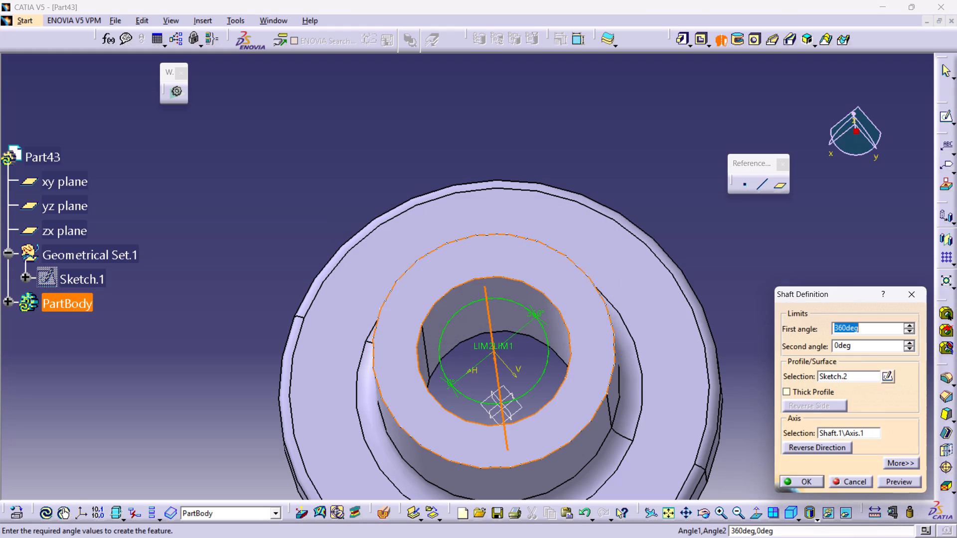
right_click(861, 432)
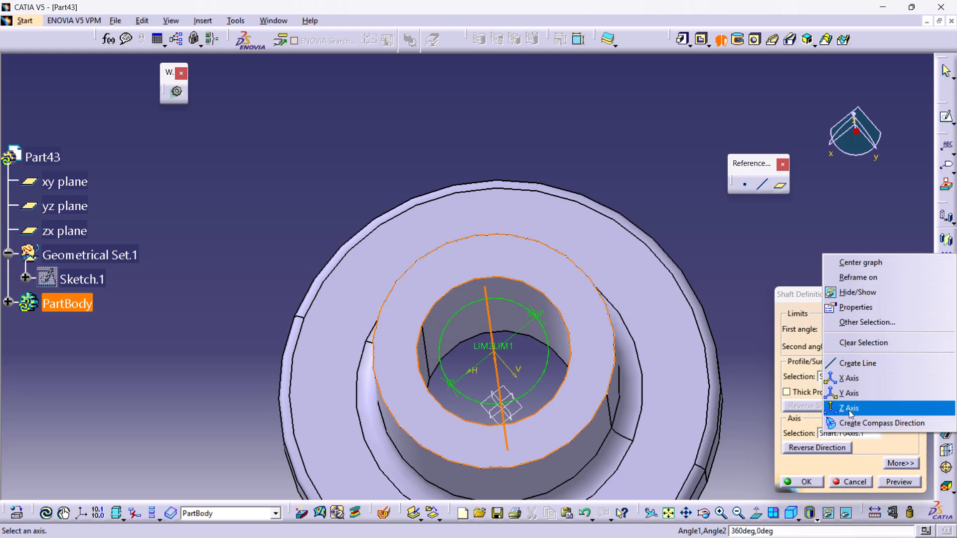
click(853, 381)
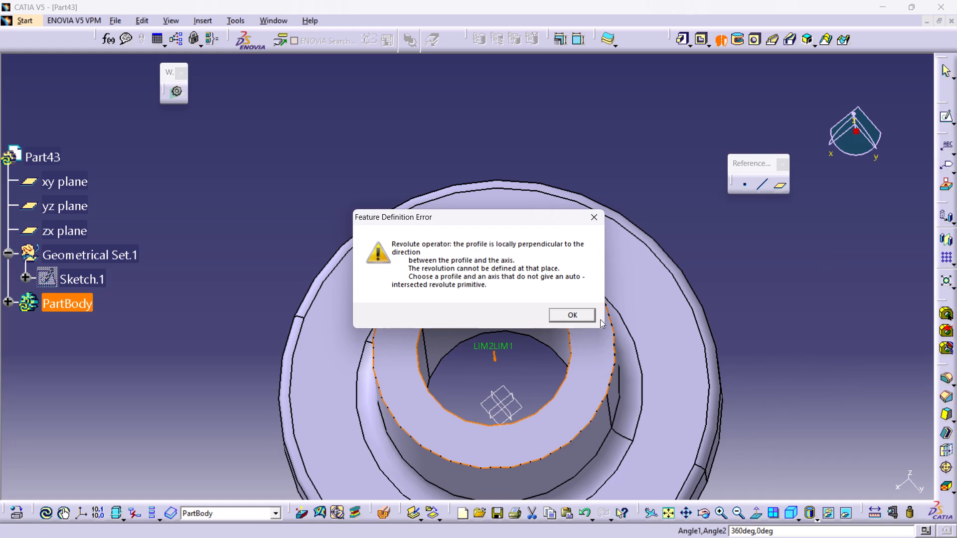
click(585, 317)
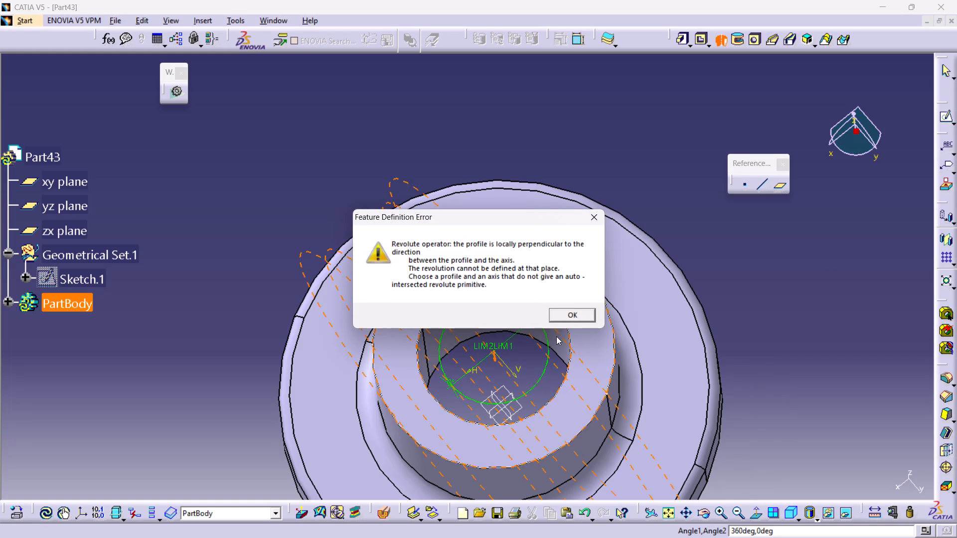
click(573, 307)
click(569, 320)
middle_drag(314, 368, 426, 250)
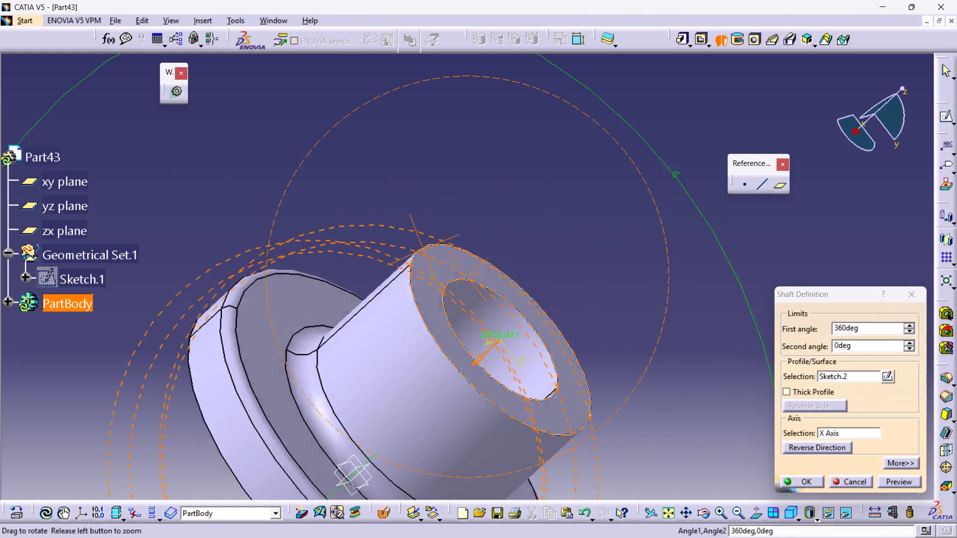
middle_drag(426, 250, 492, 245)
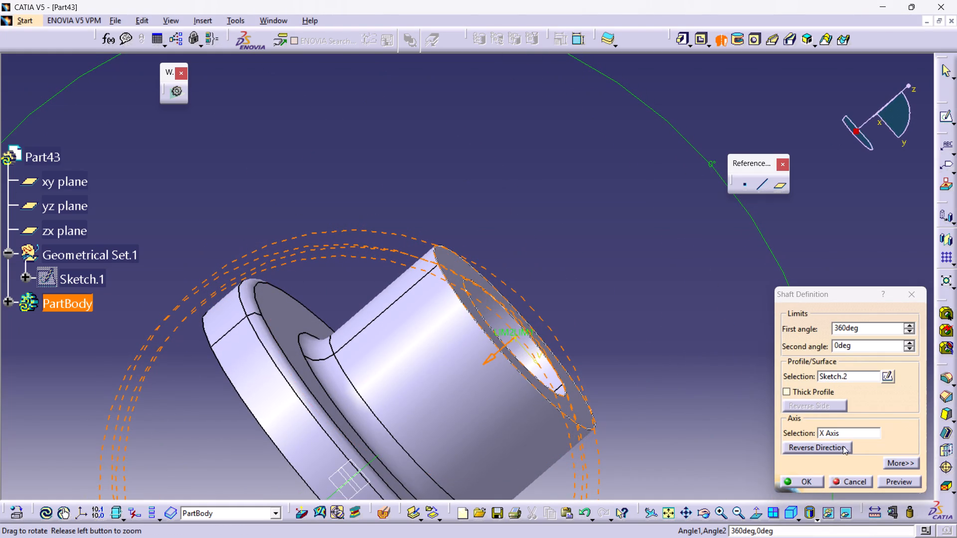
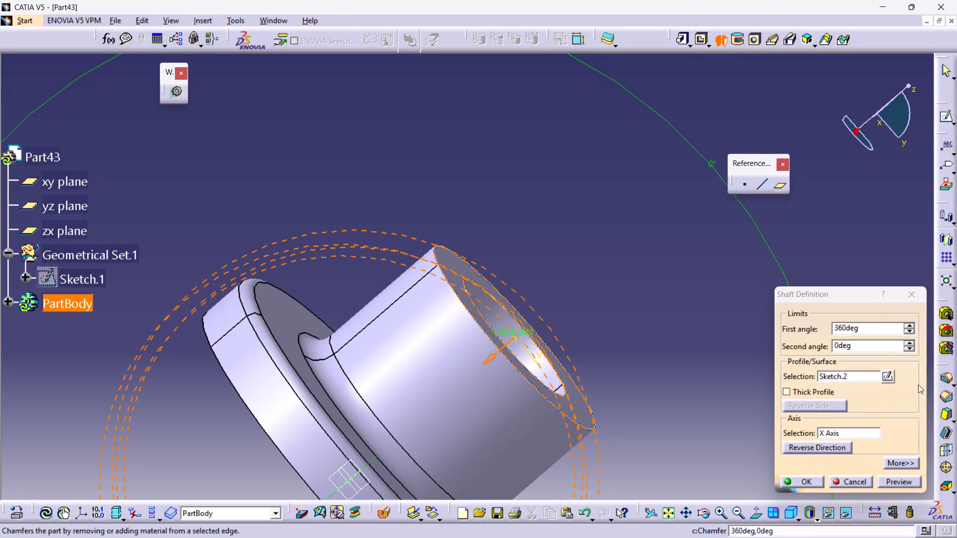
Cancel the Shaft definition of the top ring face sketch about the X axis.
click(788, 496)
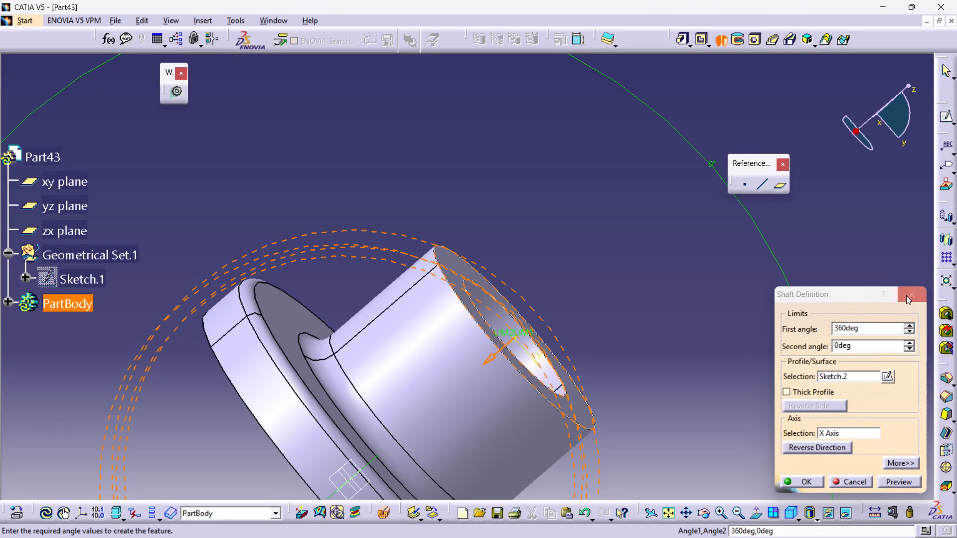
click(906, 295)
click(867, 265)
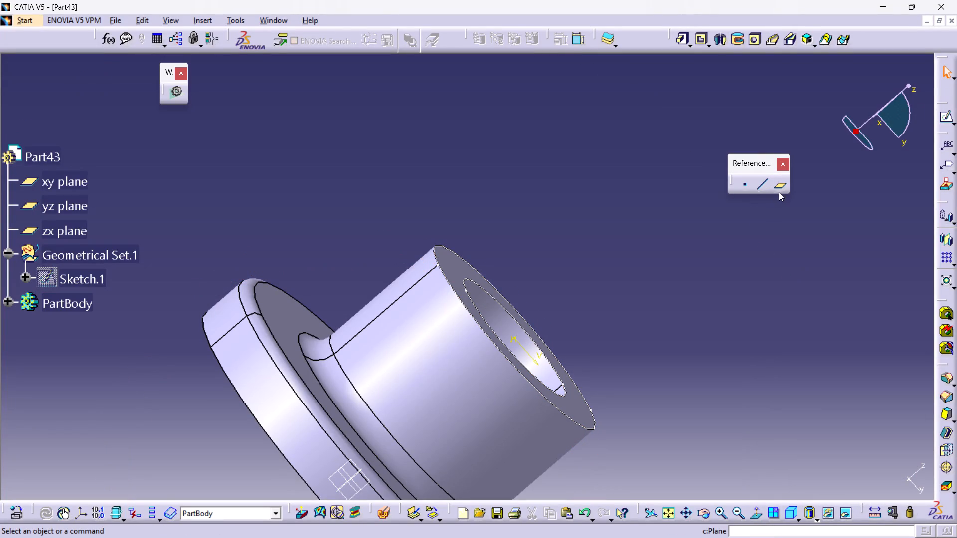
Create a reference point by coordinates at X 50 mm, Y 40 mm, Z 0 mm from the default origin.
click(742, 187)
middle_drag(769, 256, 740, 299)
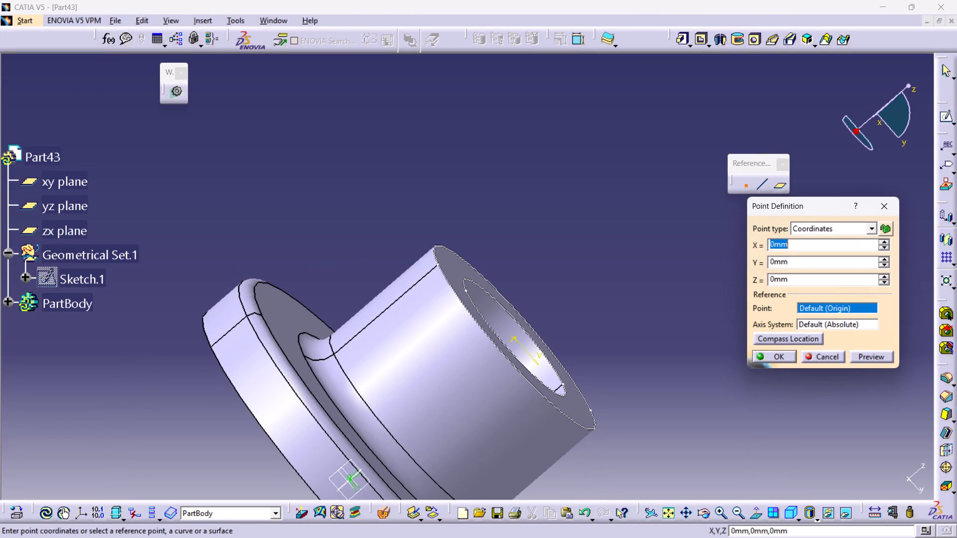
middle_drag(740, 299, 729, 323)
middle_drag(648, 299, 575, 180)
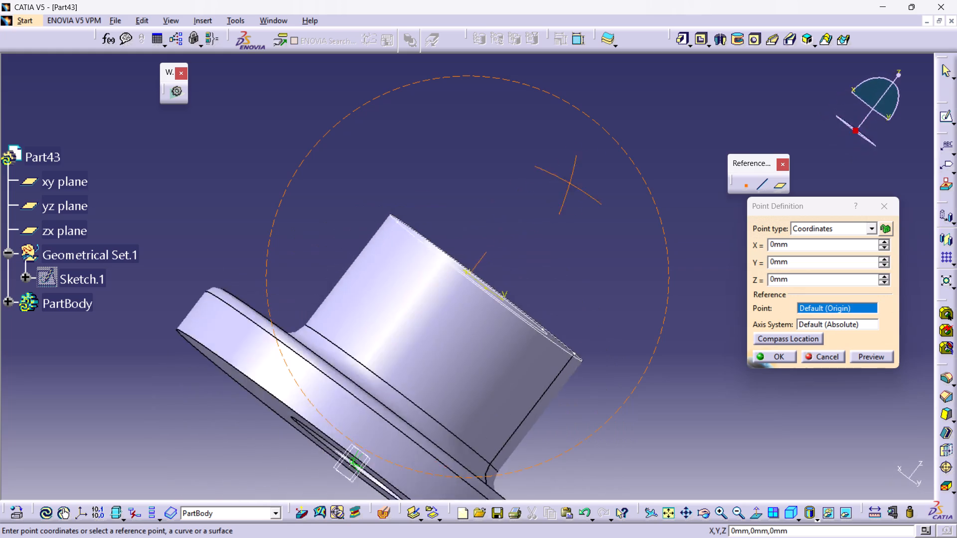
middle_drag(575, 180, 580, 194)
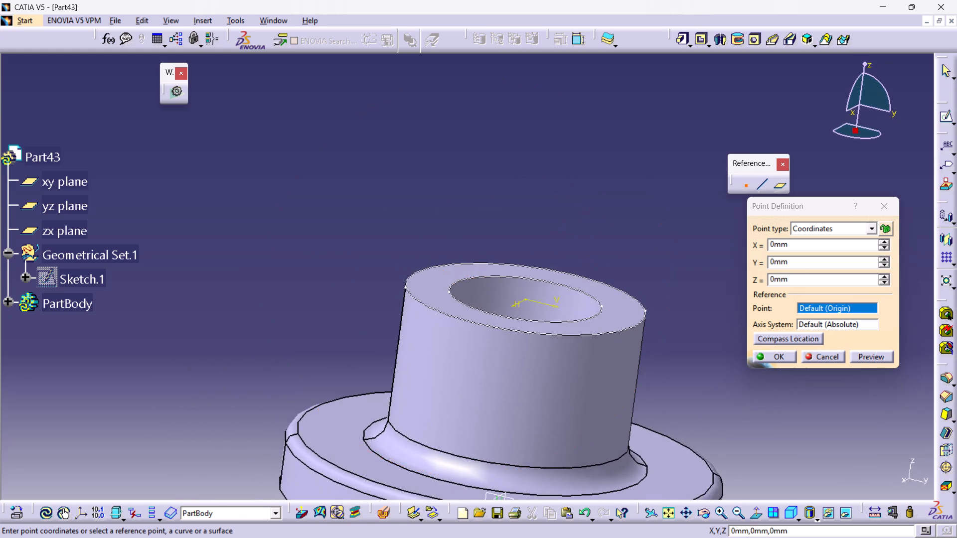
ctrl+middle_drag(581, 199, 574, 236)
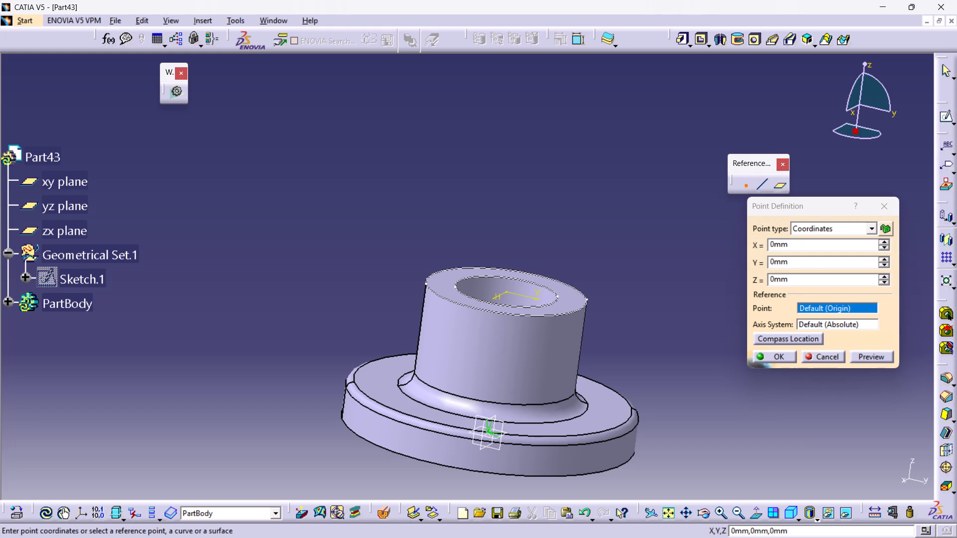
drag(800, 248, 742, 251)
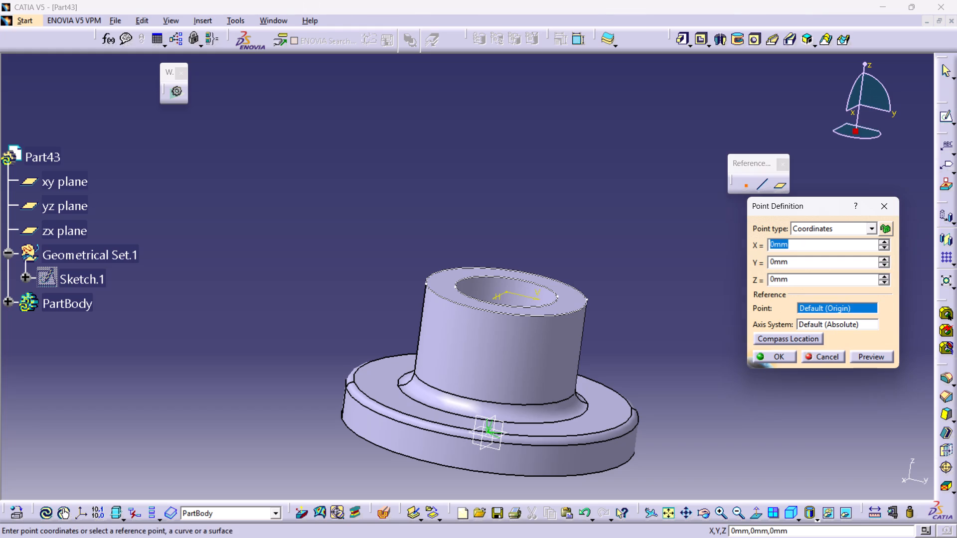
text(50)
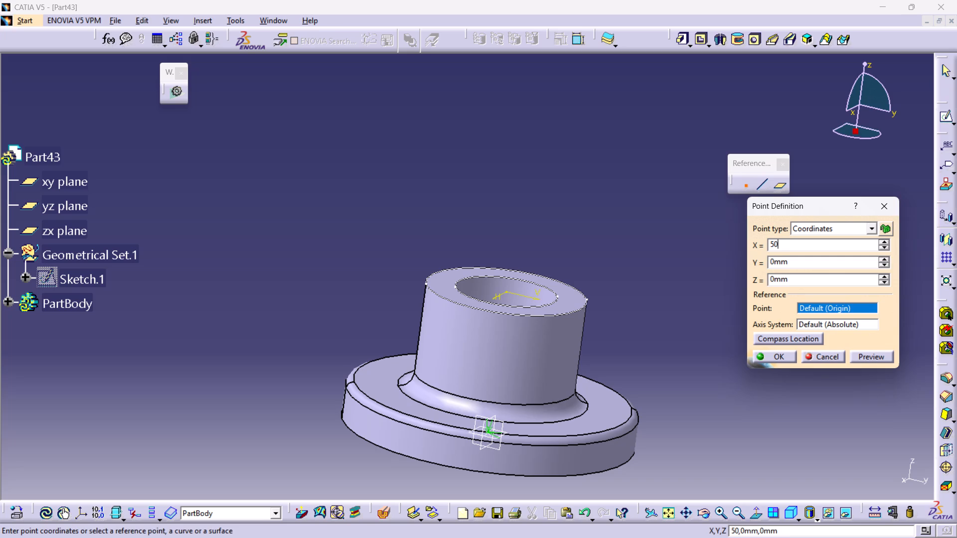
click(879, 359)
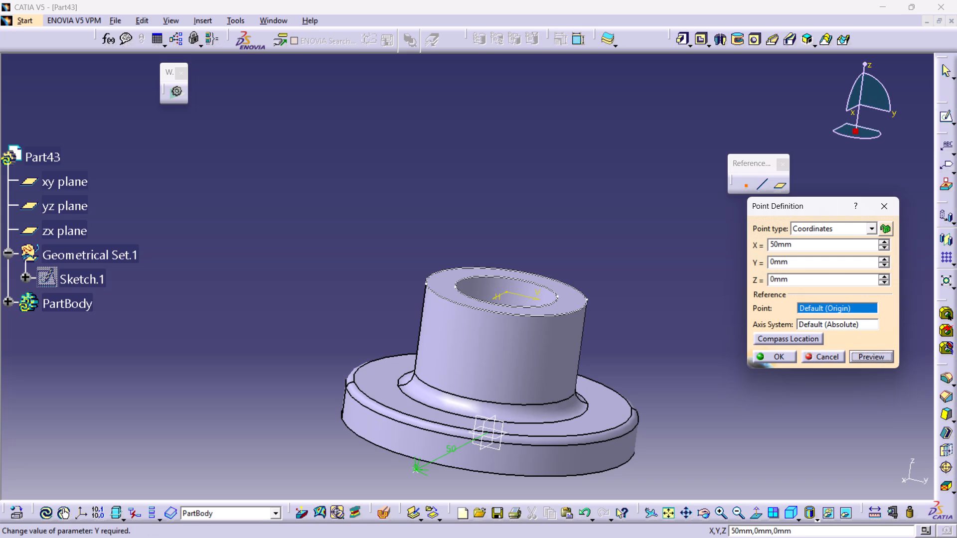
drag(802, 261, 766, 264)
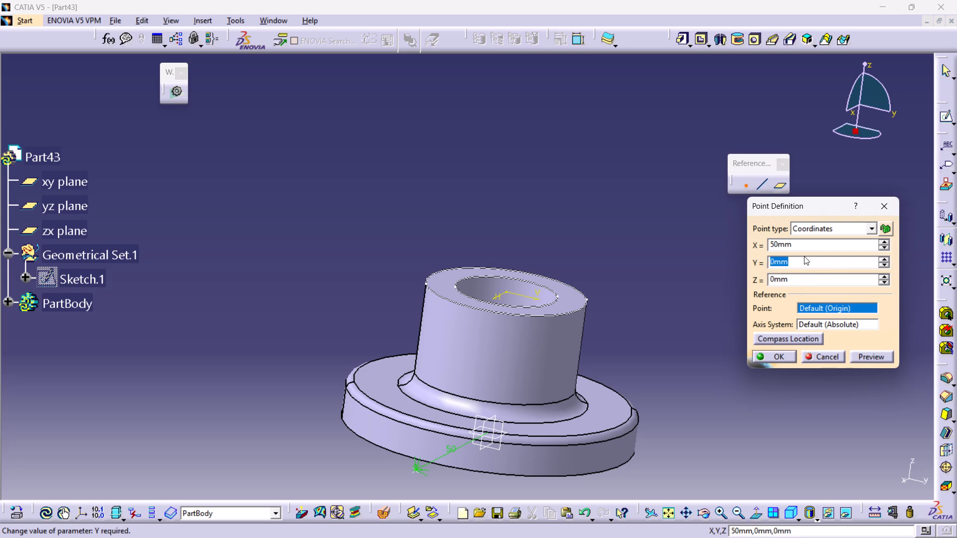
text(40)
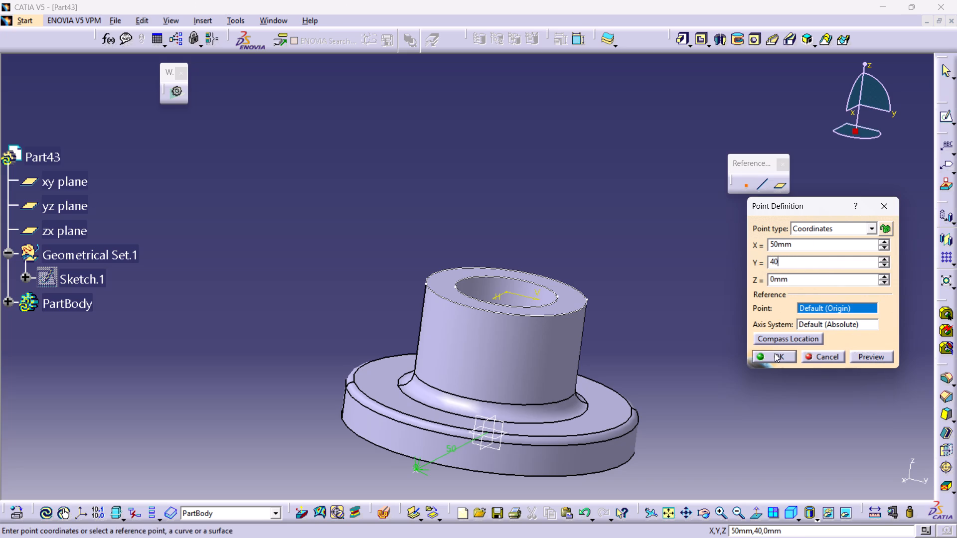
click(775, 353)
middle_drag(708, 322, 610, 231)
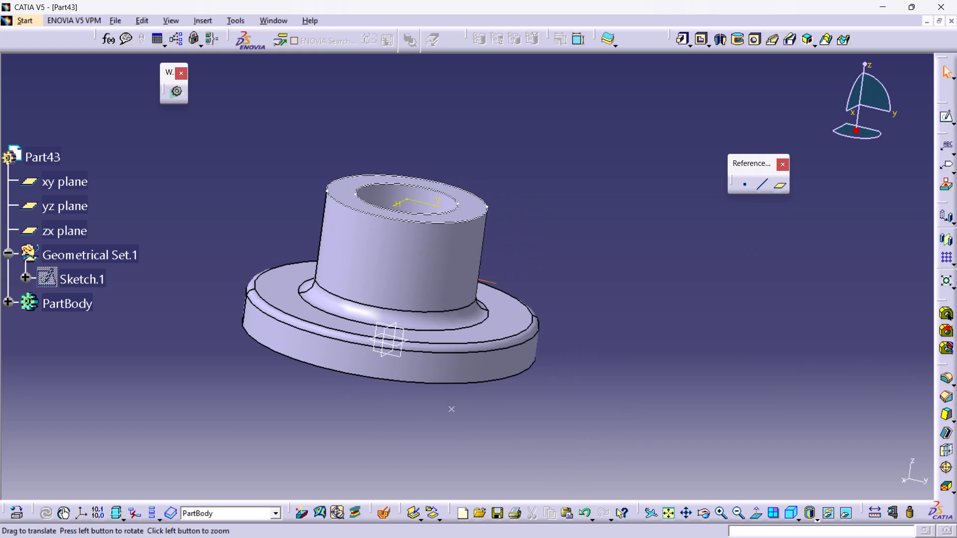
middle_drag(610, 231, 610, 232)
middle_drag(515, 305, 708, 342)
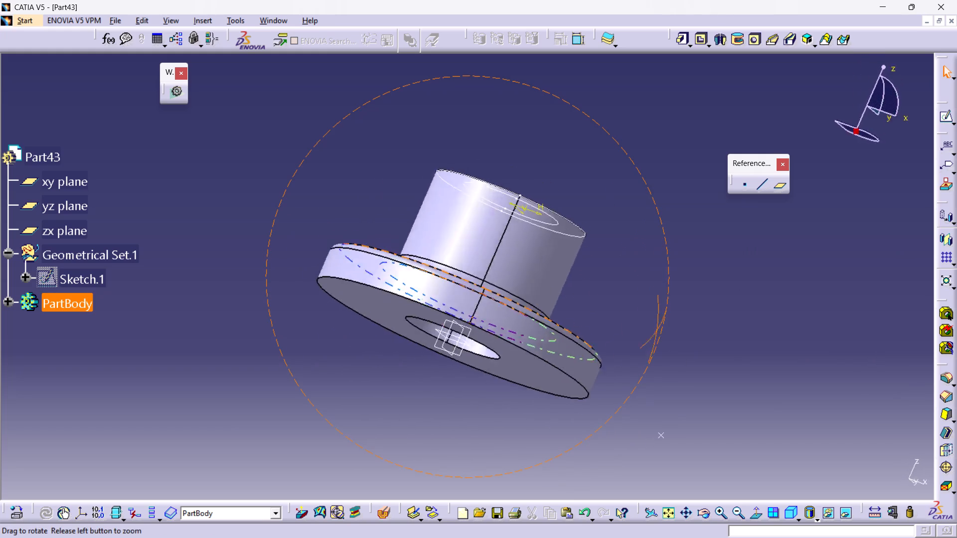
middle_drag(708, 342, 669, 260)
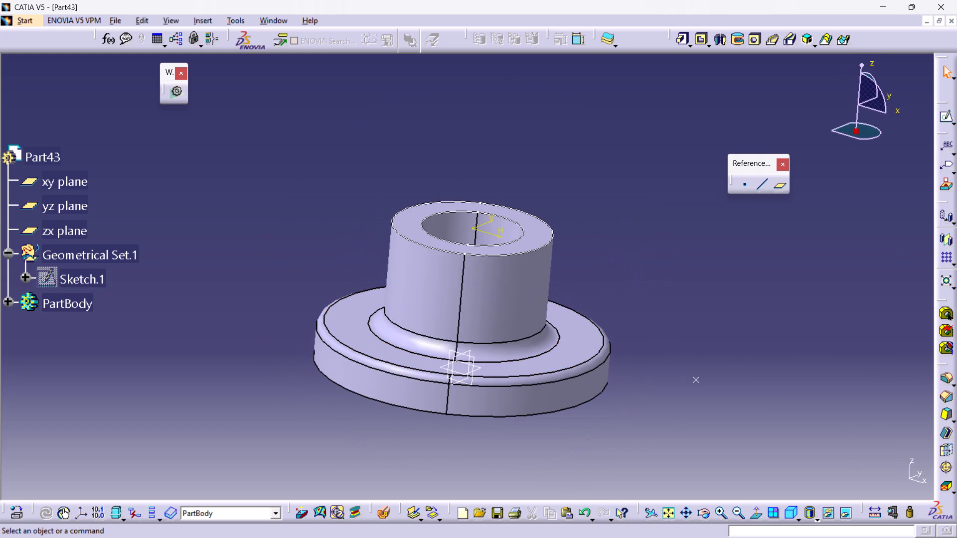
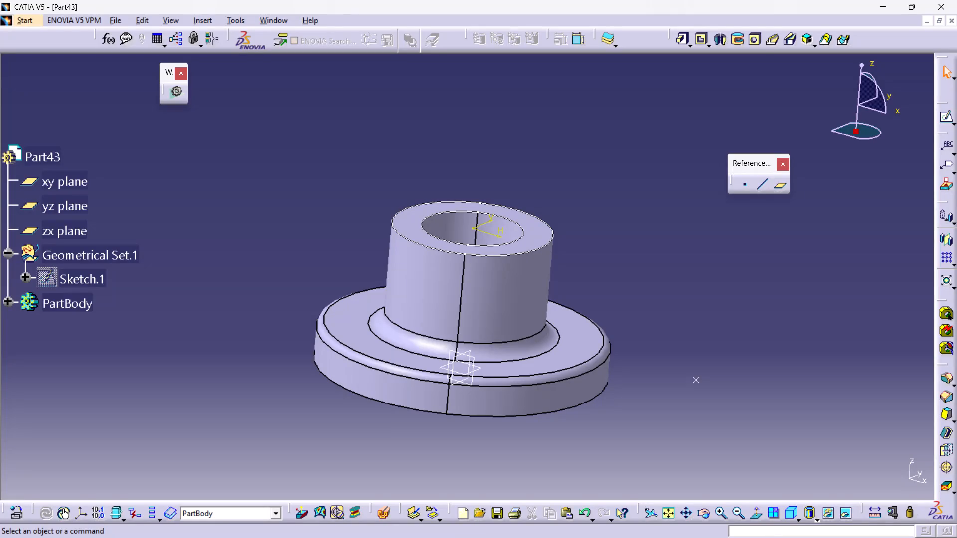
Edit the reference point's coordinates, setting Y to 0 mm and Z to 40 mm while keeping X at 50 mm.
double_click(696, 381)
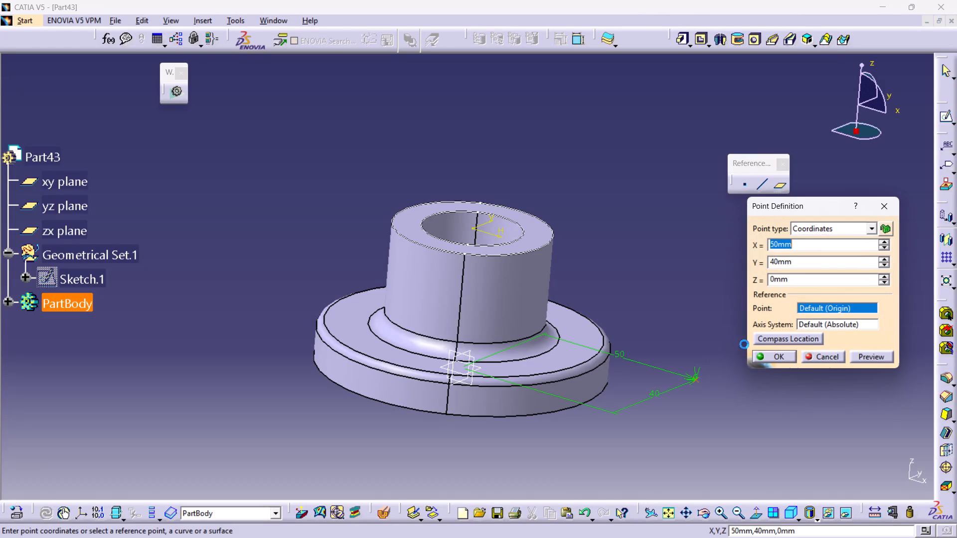
double_click(867, 356)
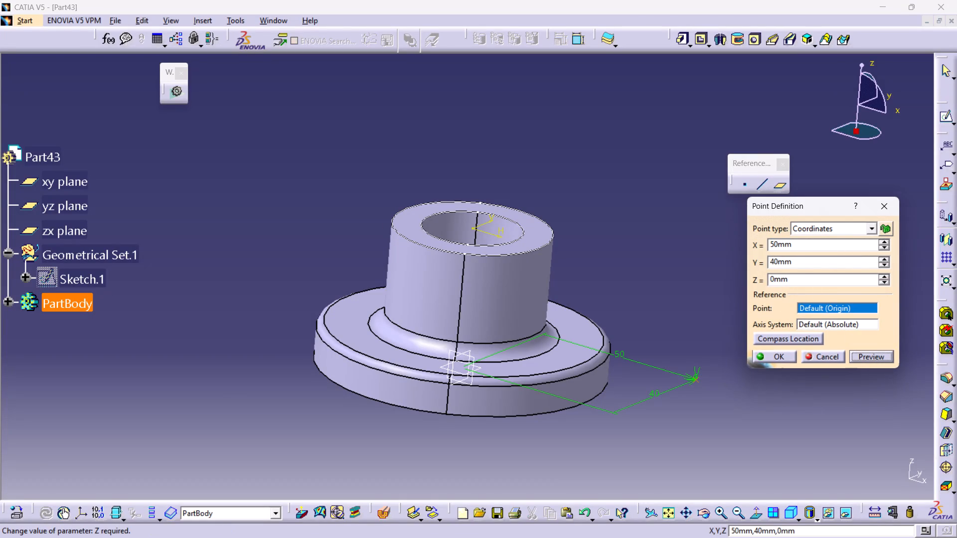
middle_drag(693, 334, 659, 276)
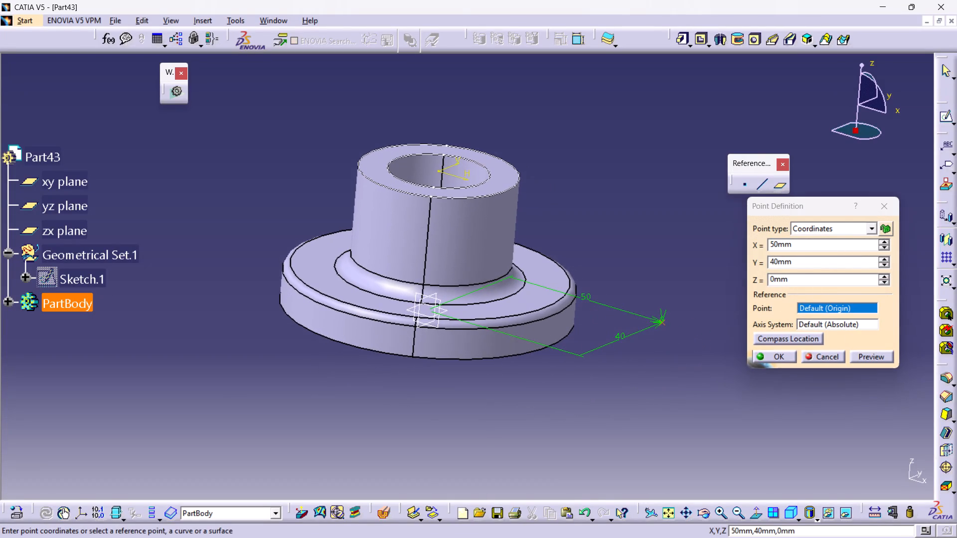
ctrl+middle_drag(489, 349, 530, 369)
middle_drag(430, 378, 567, 356)
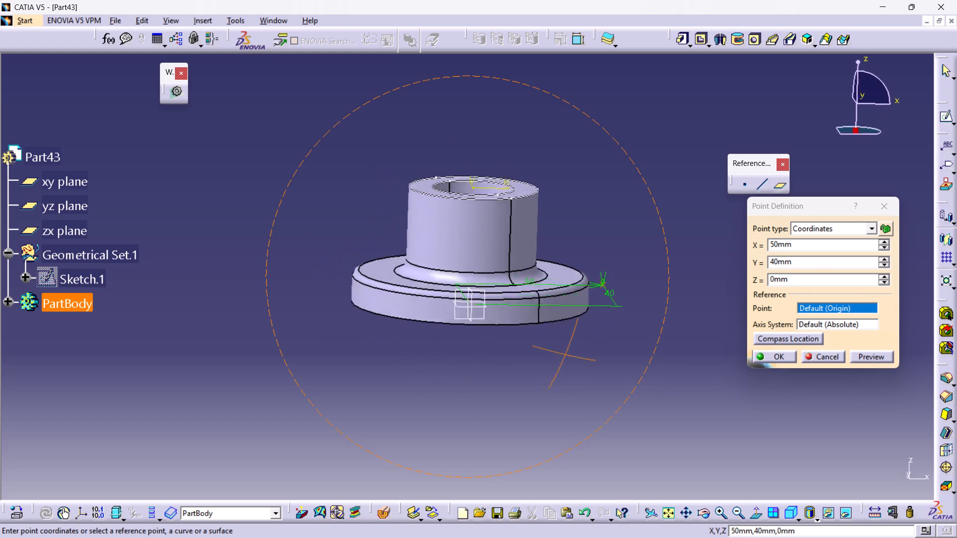
middle_drag(567, 356, 524, 369)
ctrl+middle_drag(524, 369, 300, 339)
middle_drag(648, 414, 644, 417)
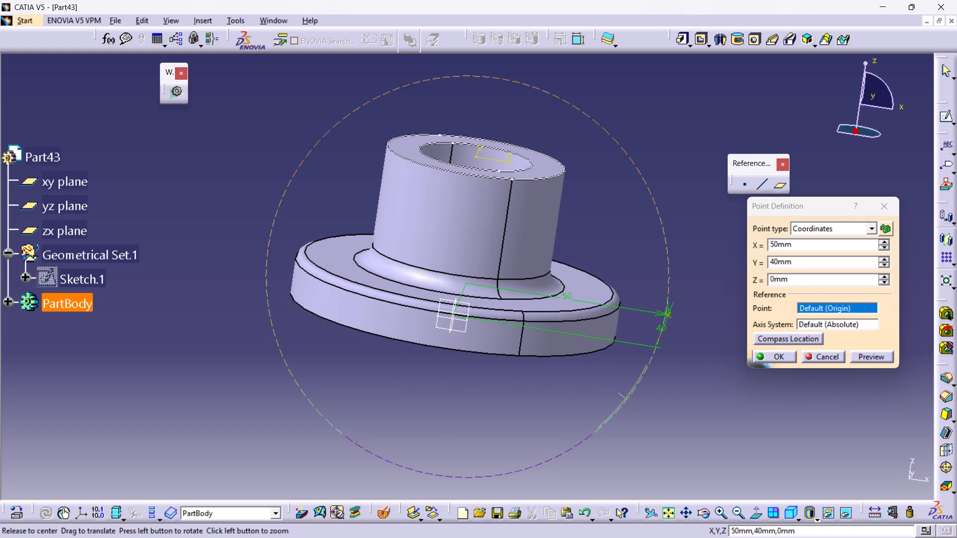
middle_drag(644, 417, 403, 404)
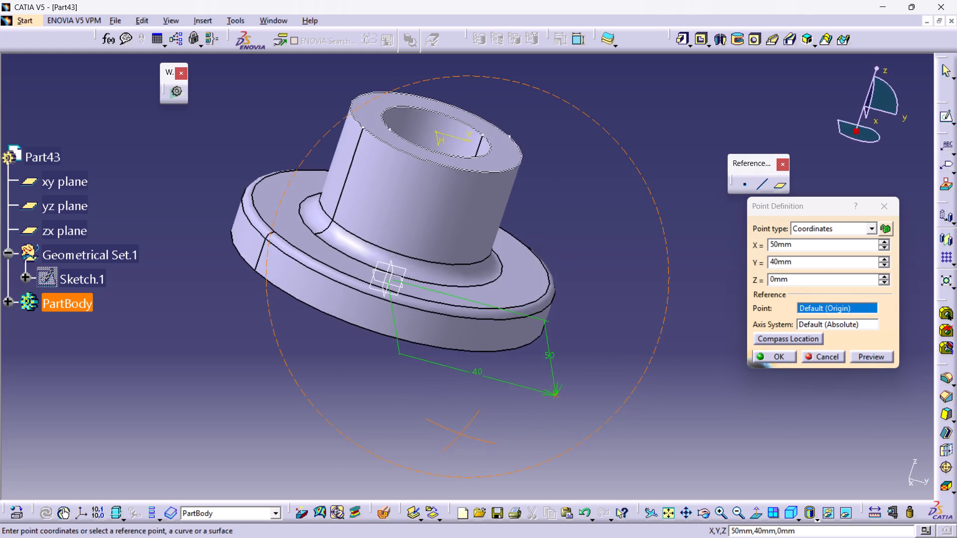
middle_drag(403, 404, 358, 381)
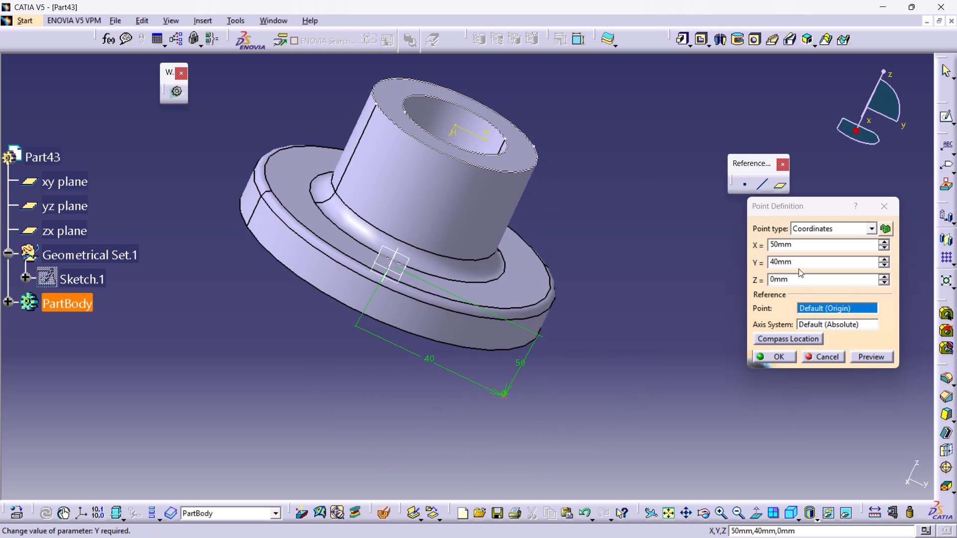
drag(798, 261, 770, 261)
key(0)
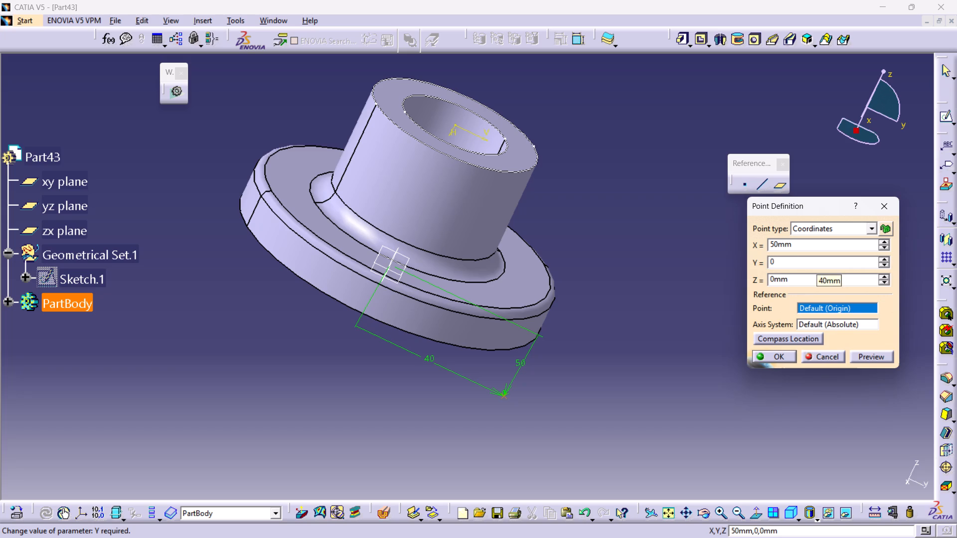
drag(795, 278, 764, 283)
text(40)
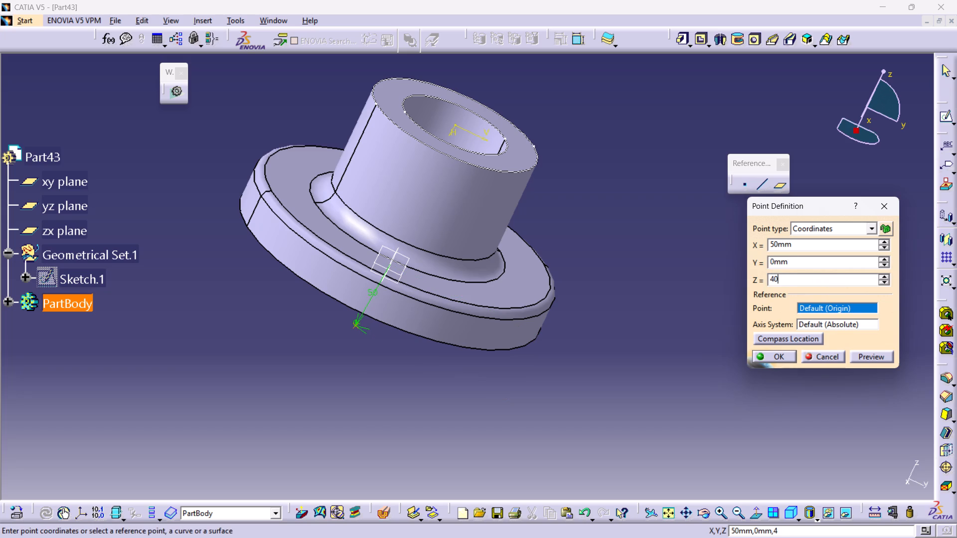
click(881, 358)
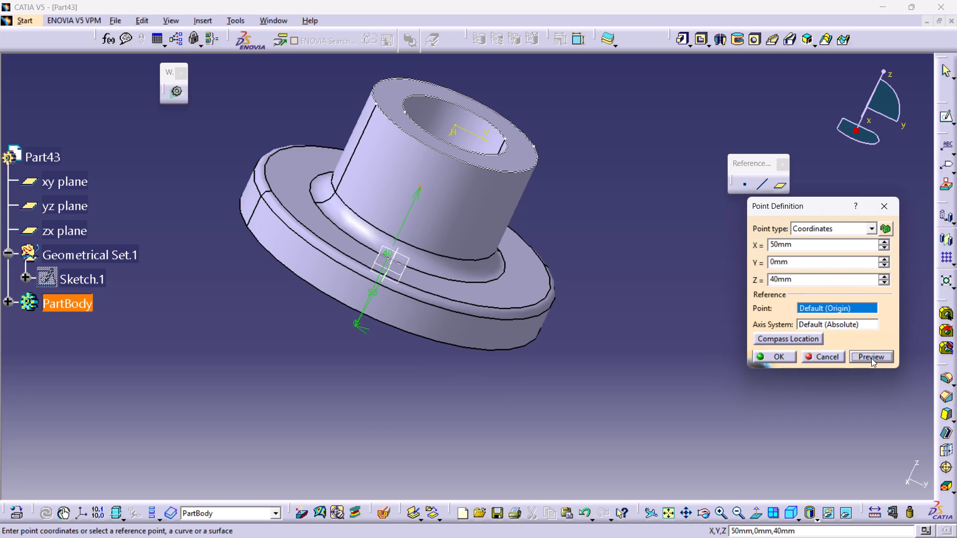
middle_drag(418, 309, 624, 284)
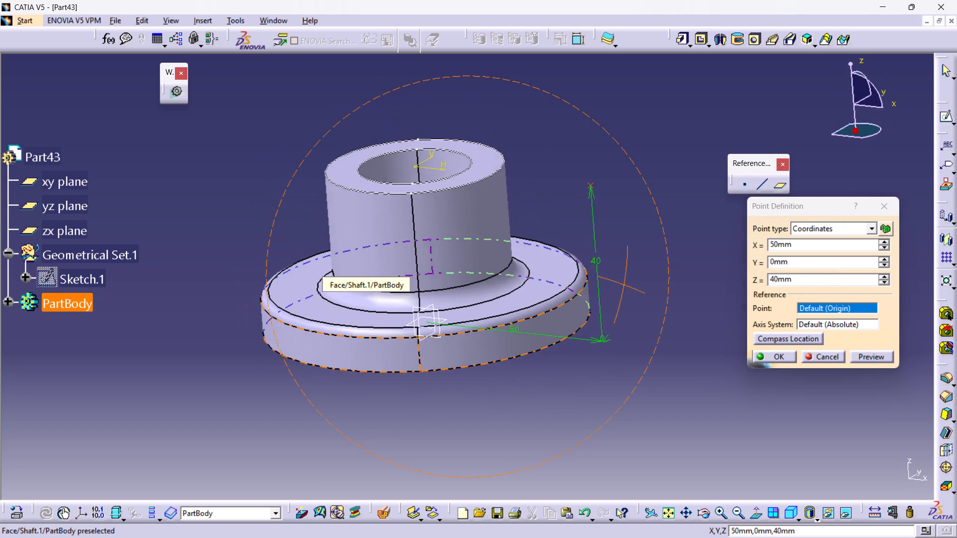
middle_drag(624, 284, 638, 279)
double_click(776, 355)
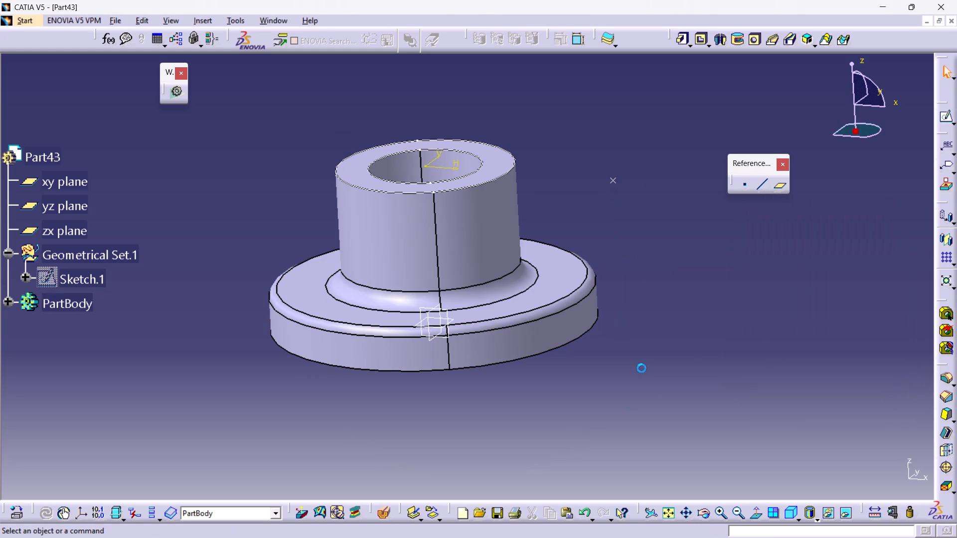
click(588, 379)
Create a 20 mm Point-Direction reference line from the reference point along the Y component, with its direction reversed.
middle_drag(295, 309, 396, 308)
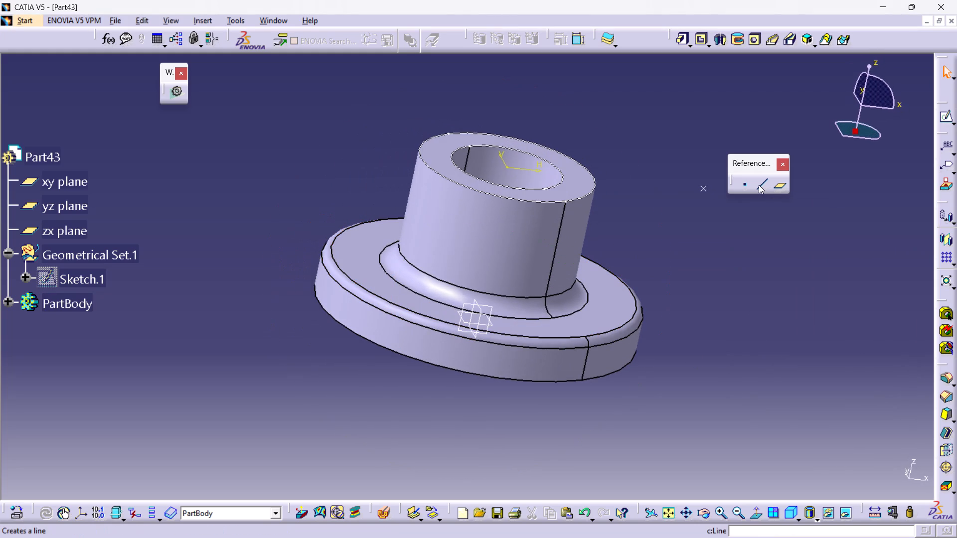
click(759, 185)
click(703, 189)
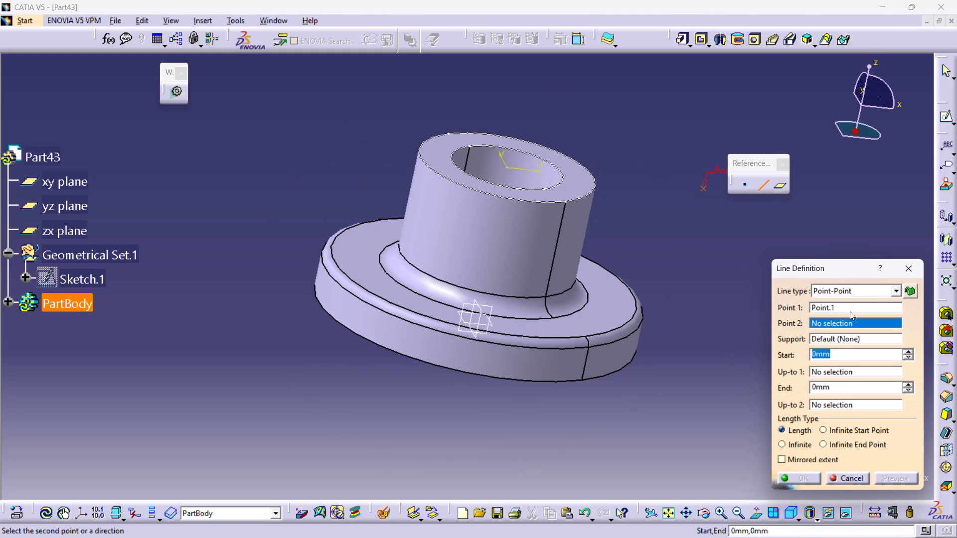
click(900, 290)
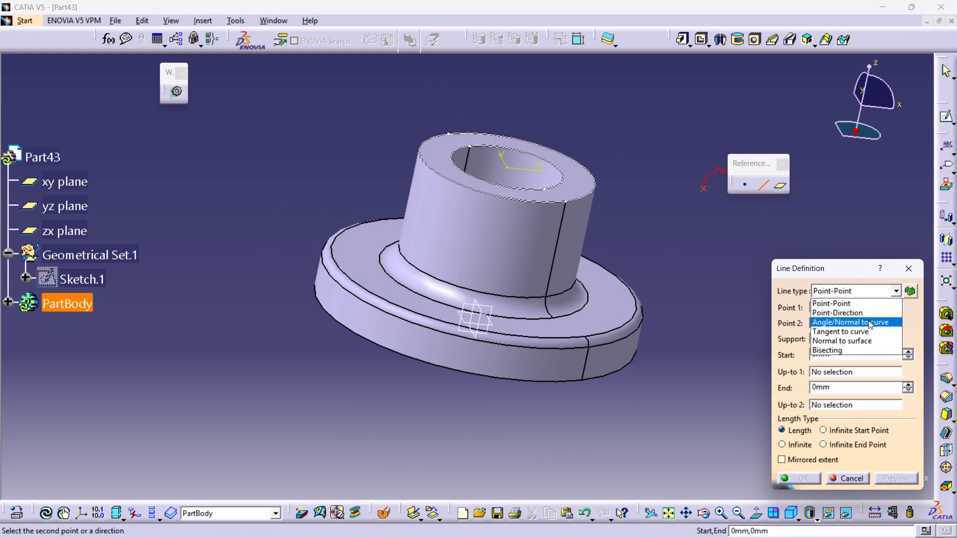
click(869, 315)
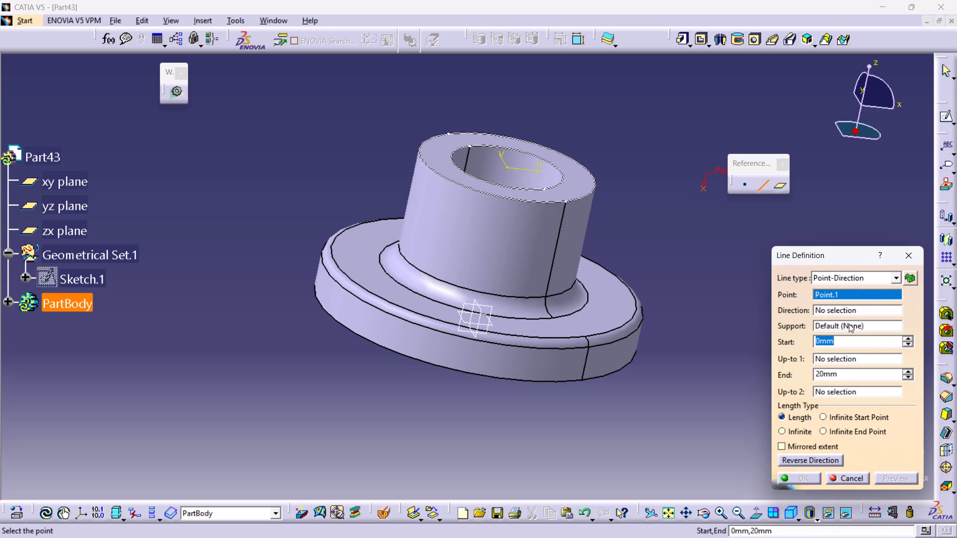
click(860, 311)
right_click(860, 310)
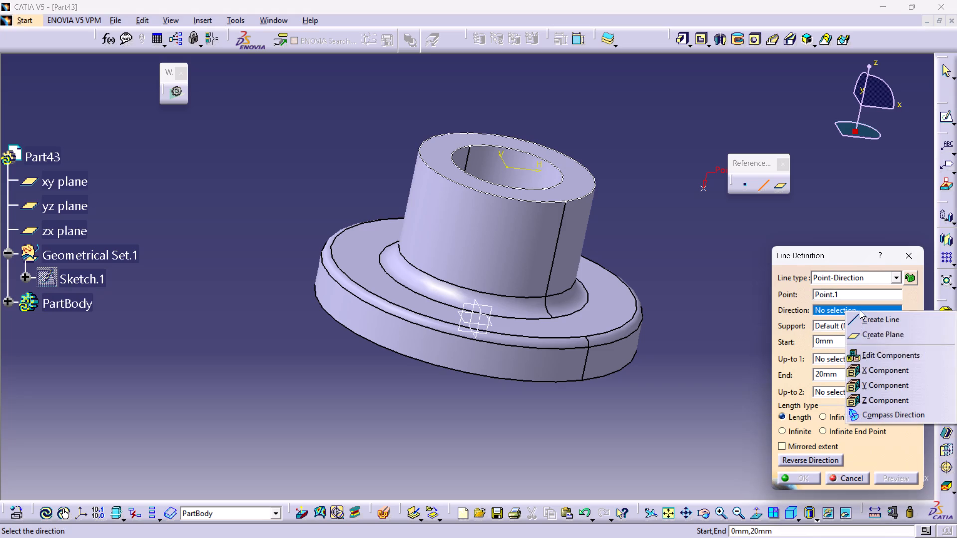
click(873, 379)
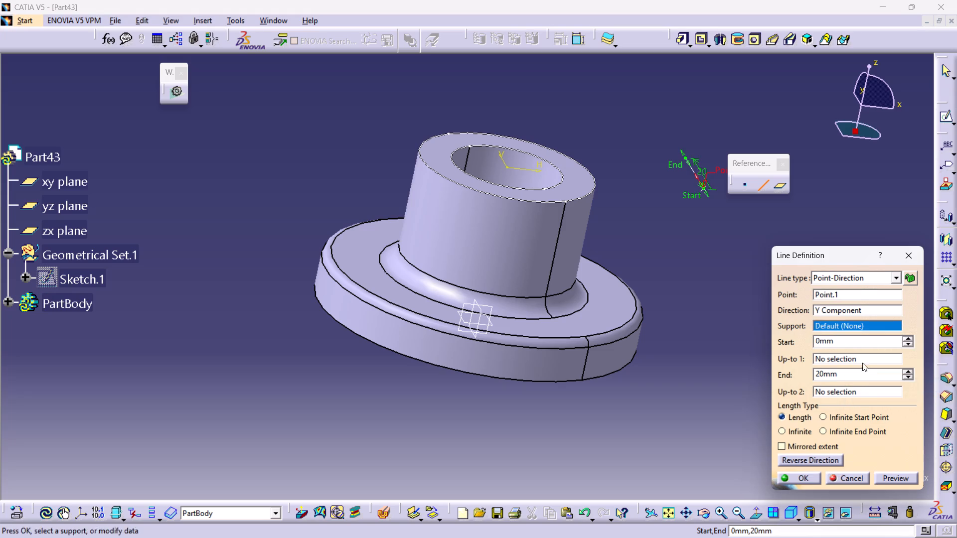
ctrl+middle_drag(729, 277, 533, 239)
middle_drag(701, 253, 691, 267)
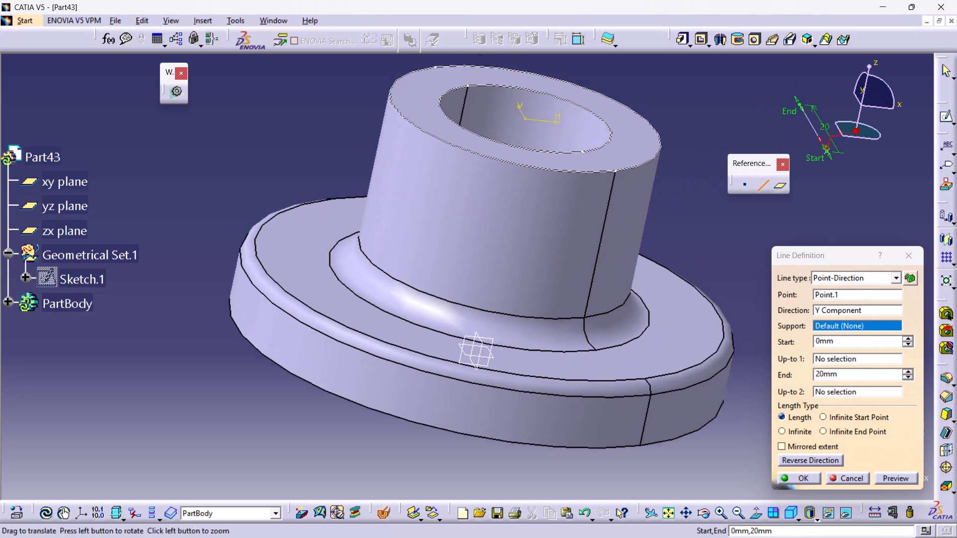
middle_drag(691, 267, 484, 348)
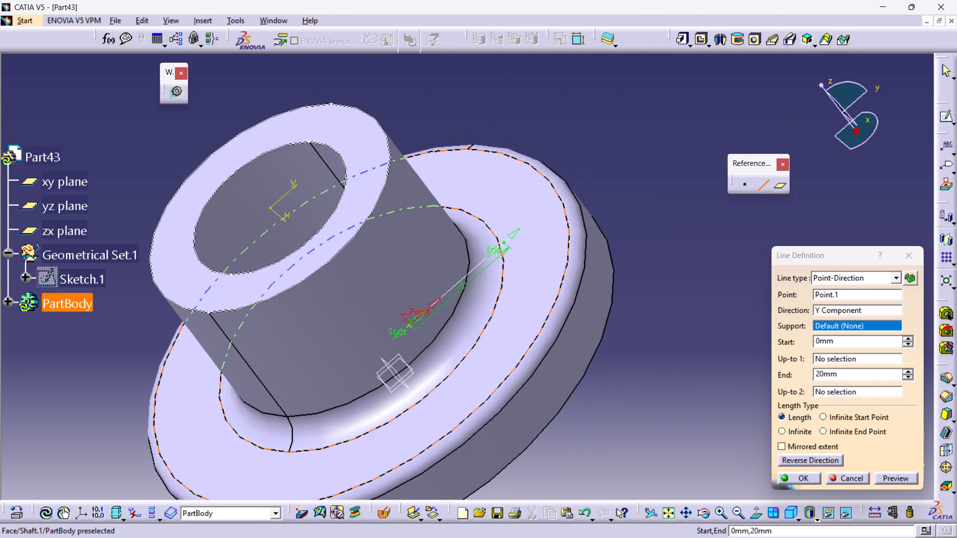
right_click(865, 323)
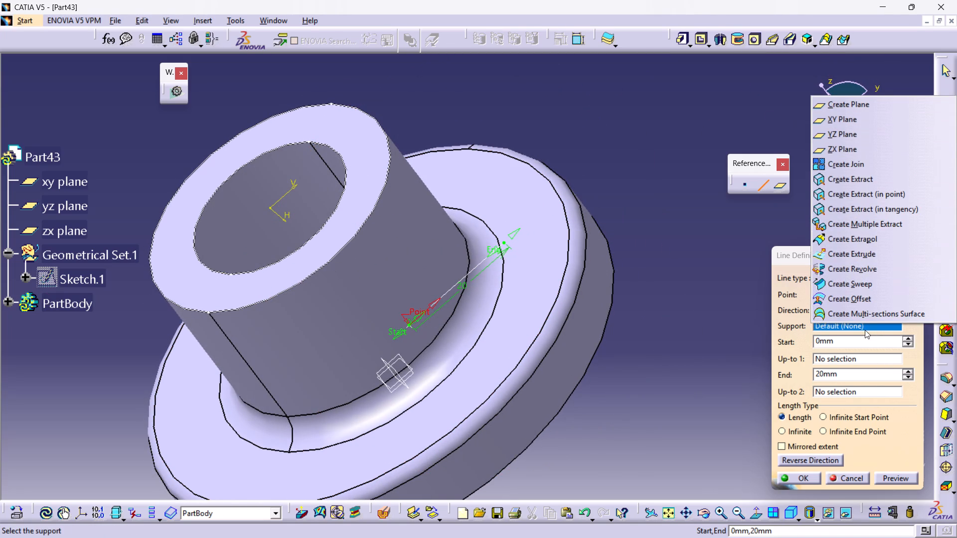
click(866, 327)
right_click(866, 314)
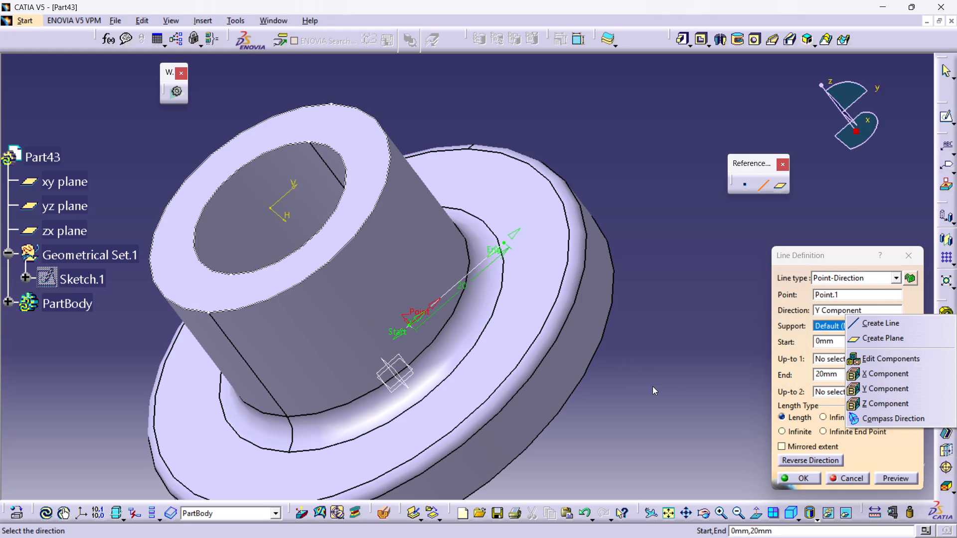
click(831, 458)
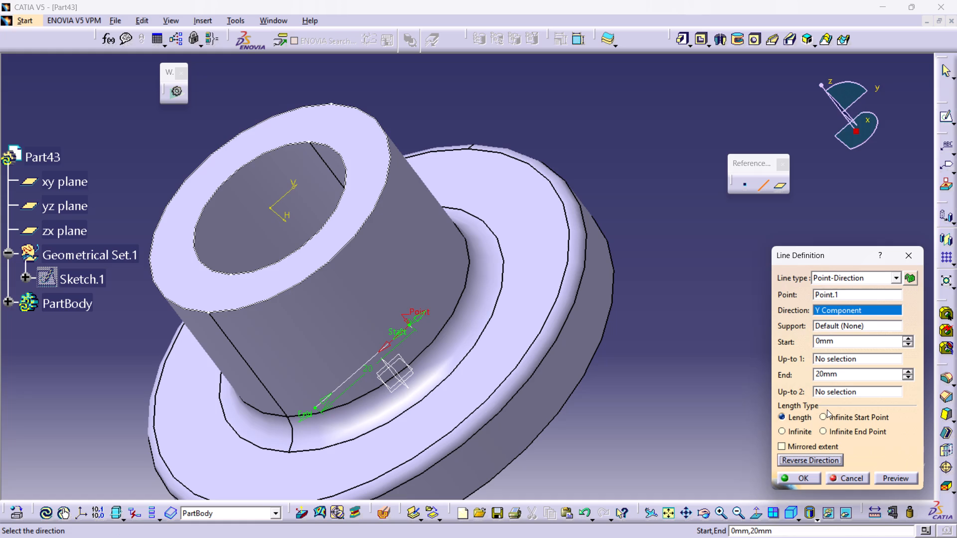
click(882, 472)
click(810, 478)
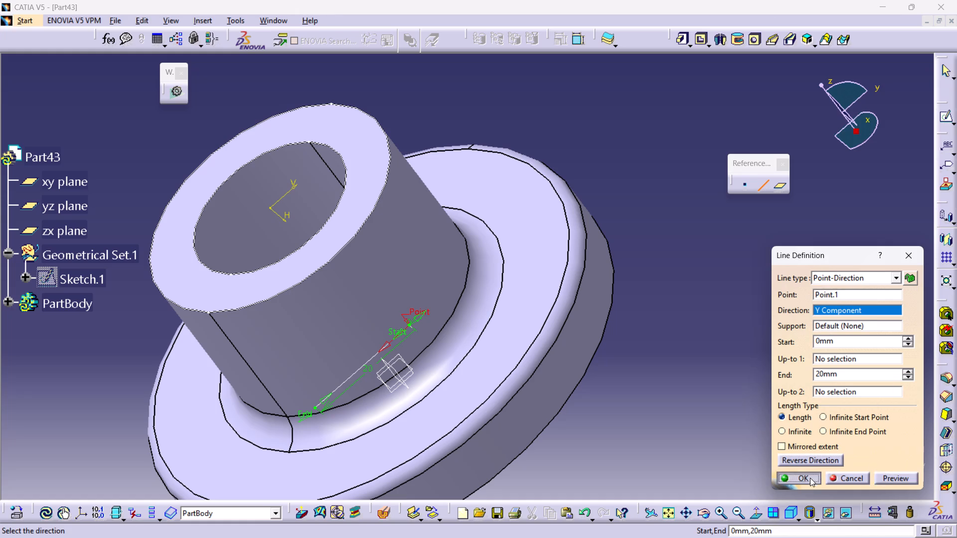
click(726, 449)
Define a Shaft using the top ring face sketch as its profile and the Y-direction reference line as its axis.
ctrl+middle_drag(620, 384, 717, 432)
middle_drag(481, 370, 634, 329)
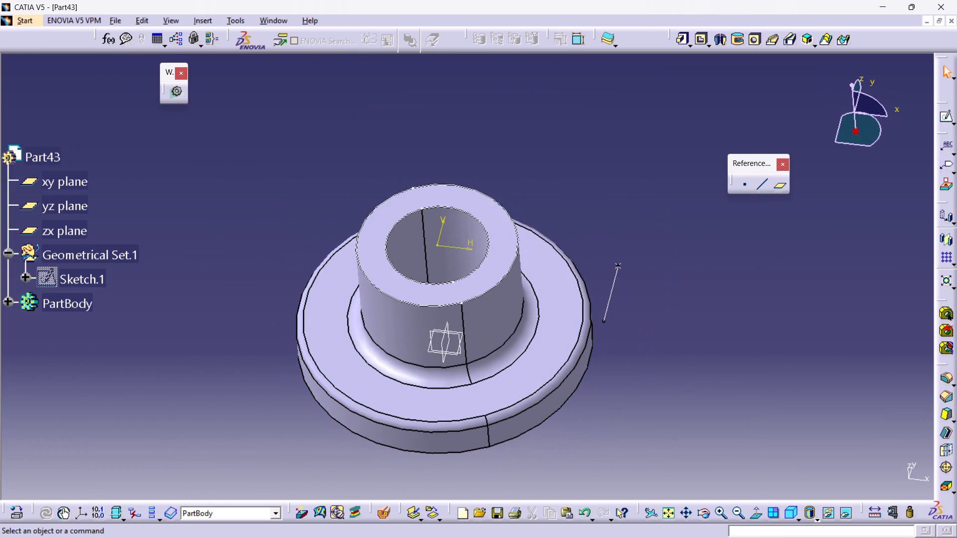
click(720, 38)
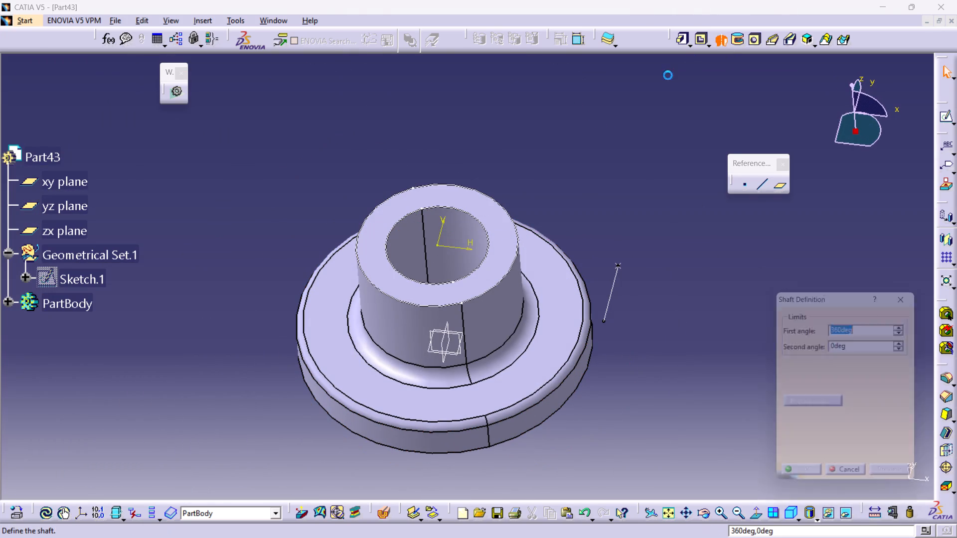
click(517, 259)
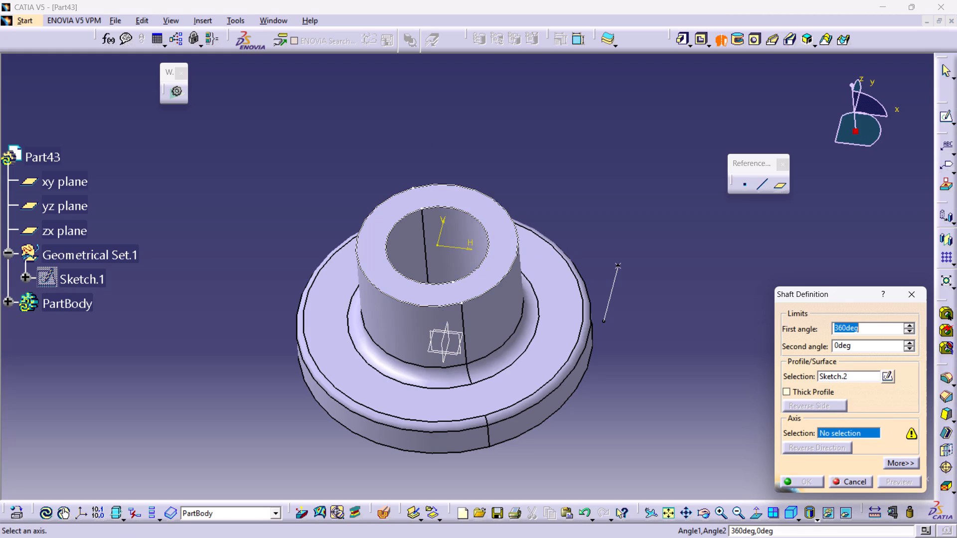
click(610, 296)
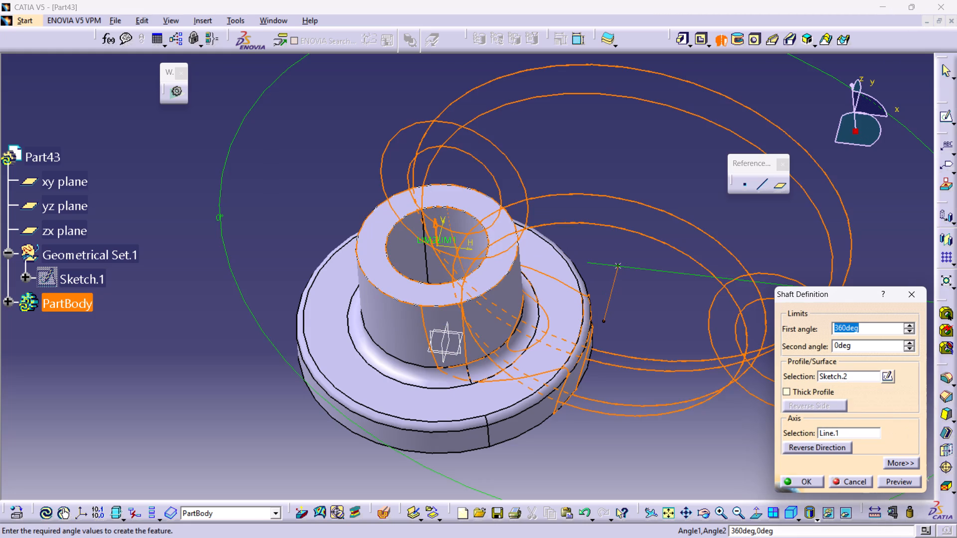
Examine the Shaft preview, checking the revolve path and angle limits relative to the flanged hub and the reference line.
ctrl+middle_drag(457, 301, 553, 280)
middle_drag(187, 223, 431, 286)
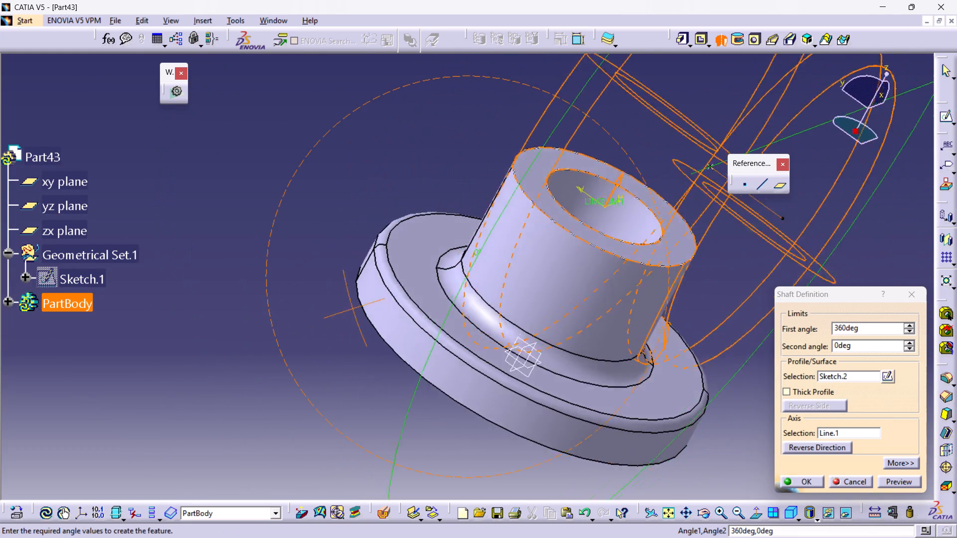
middle_drag(431, 286, 318, 349)
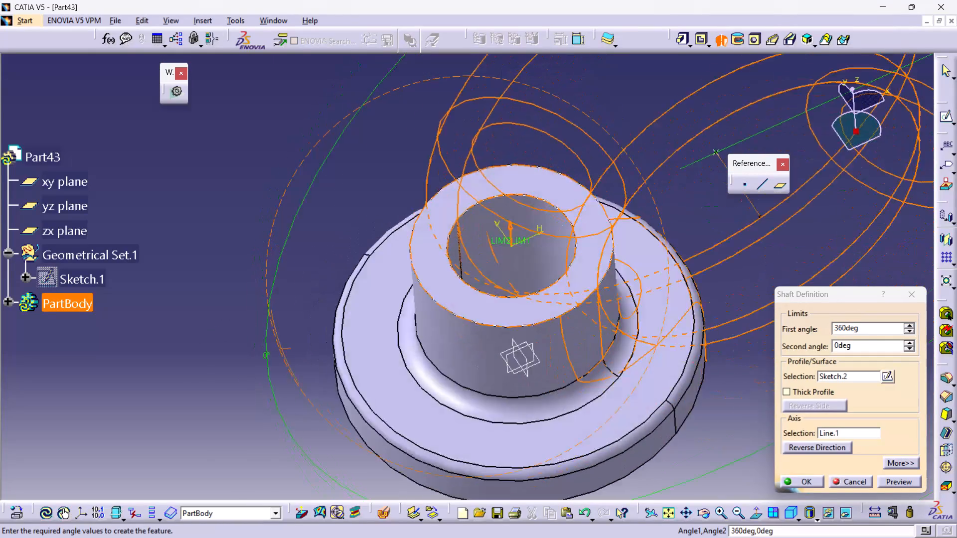
middle_drag(318, 349, 255, 186)
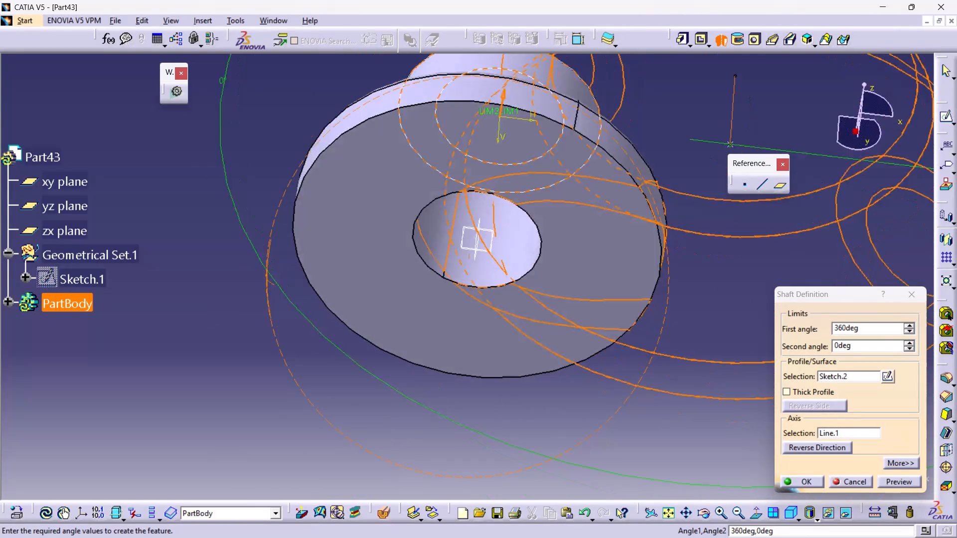
middle_drag(255, 186, 389, 219)
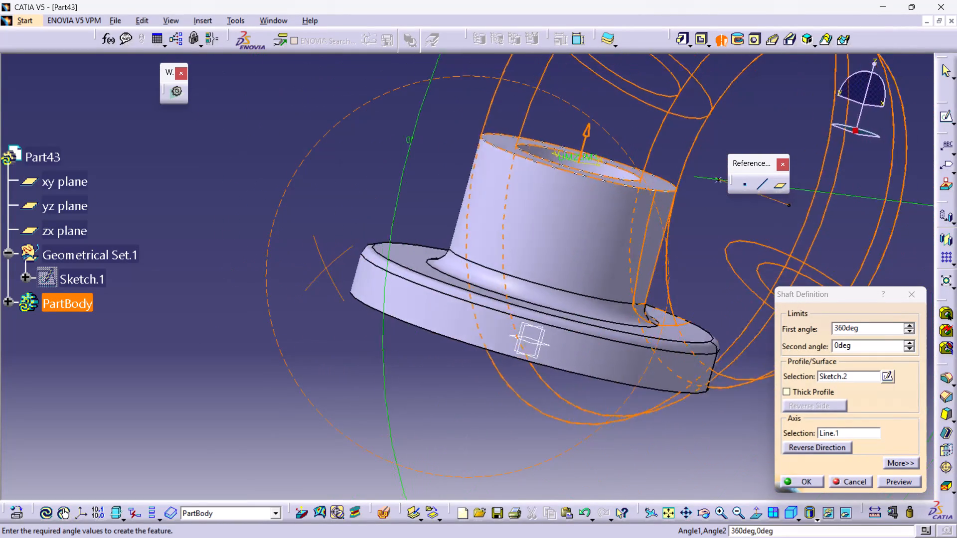
middle_drag(389, 219, 262, 198)
ctrl+middle_drag(539, 113, 499, 178)
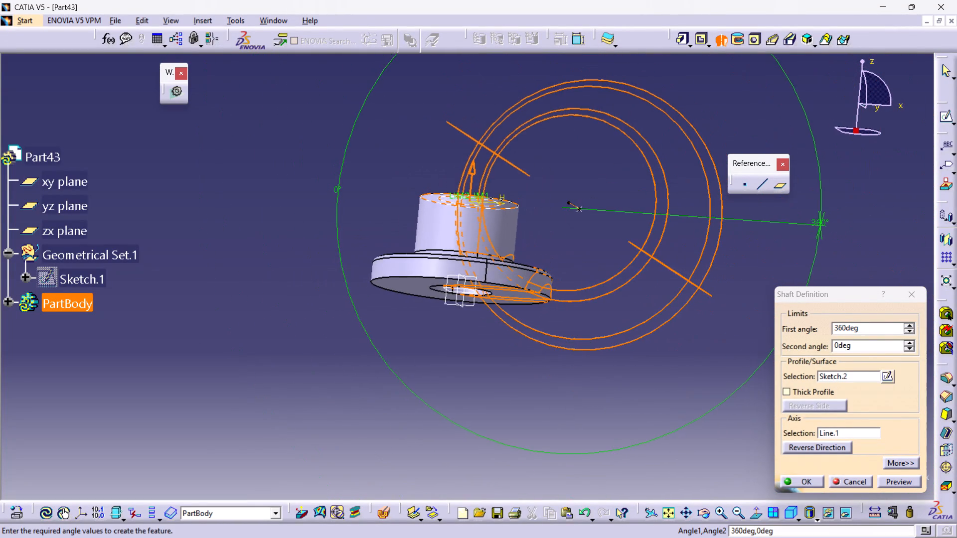
middle_drag(570, 156, 514, 191)
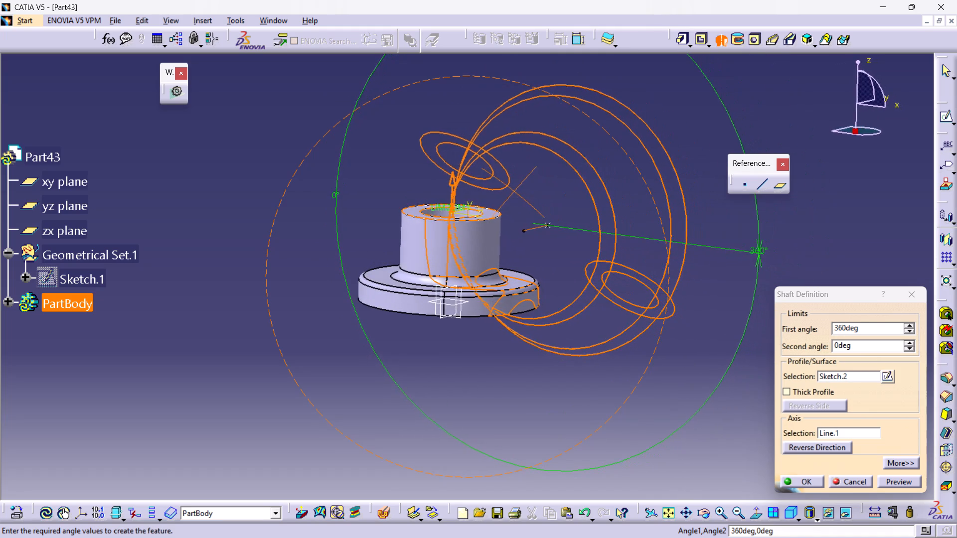
middle_drag(514, 191, 584, 173)
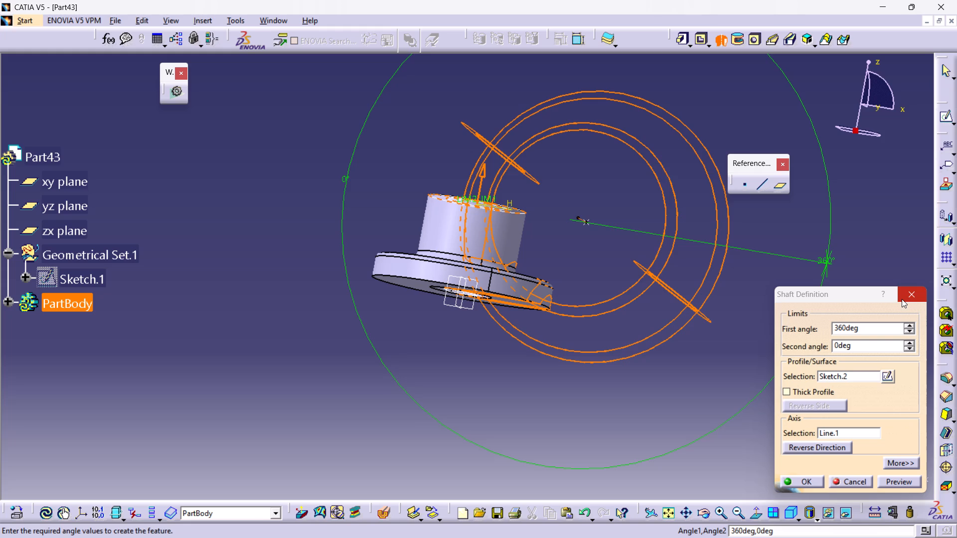
ctrl+middle_drag(821, 222, 710, 225)
ctrl+scroll(820, 219, down, 1)
middle_drag(828, 242, 683, 216)
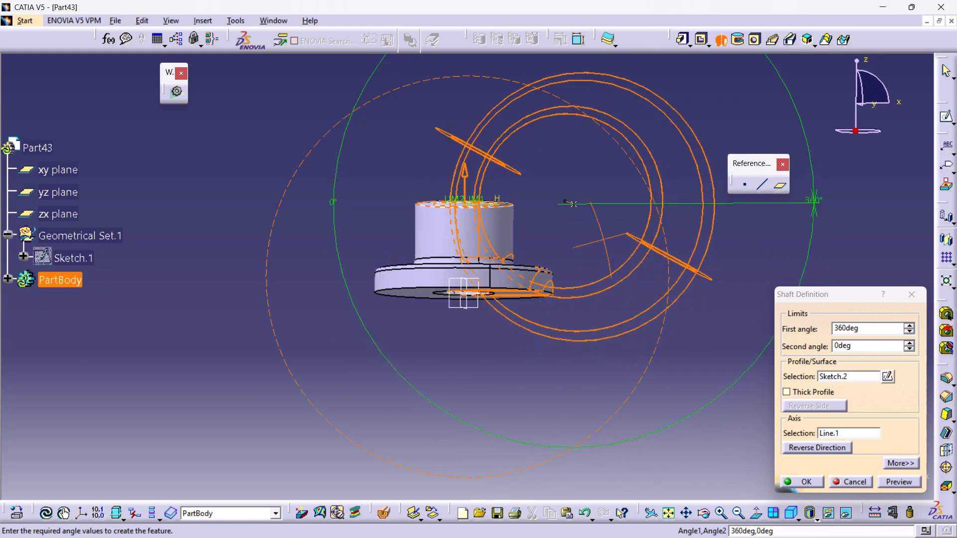
middle_drag(683, 216, 552, 268)
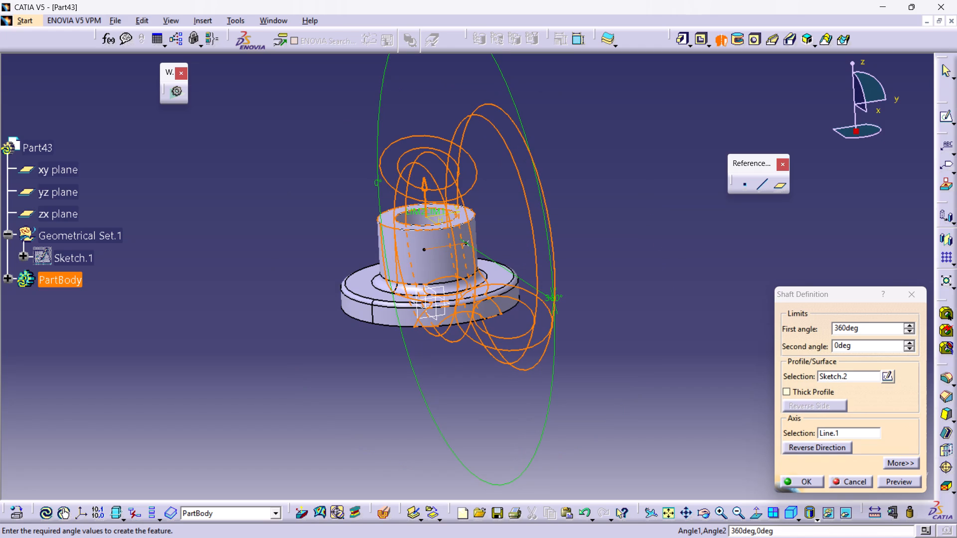
middle_drag(244, 250, 408, 331)
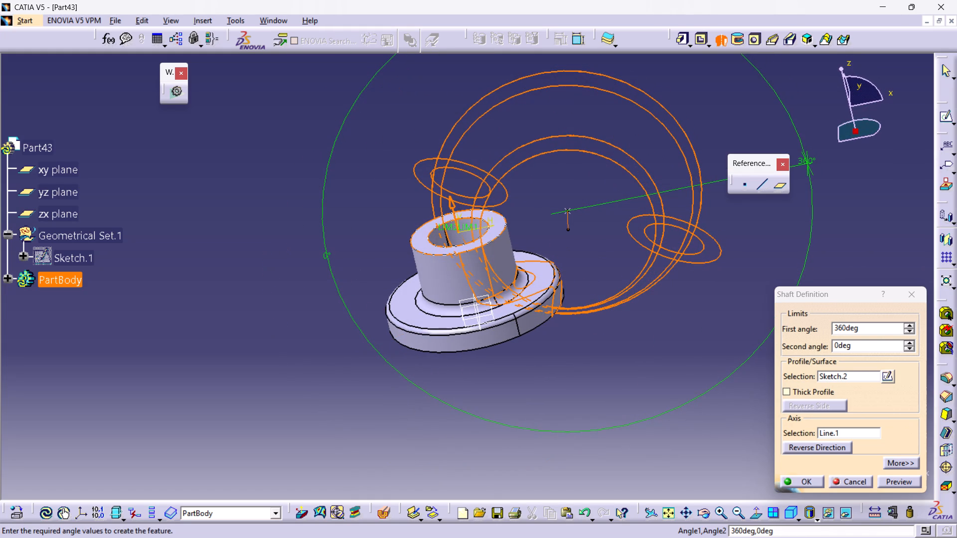
middle_drag(661, 237, 430, 355)
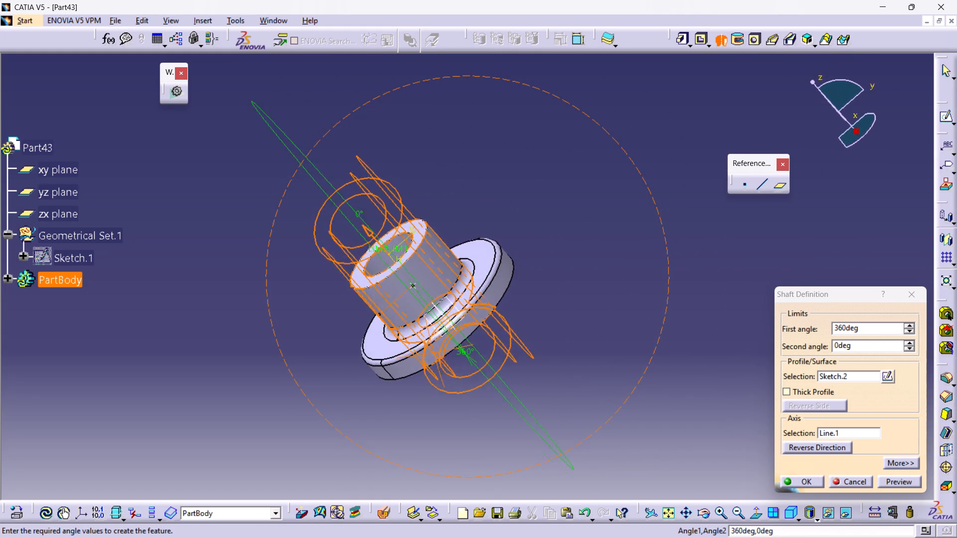
middle_drag(430, 355, 526, 314)
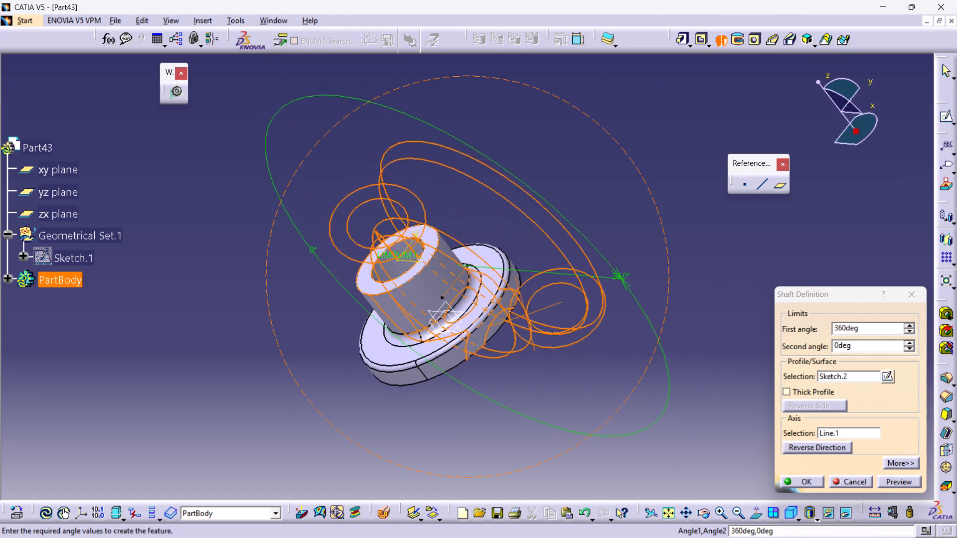
middle_drag(526, 314, 574, 242)
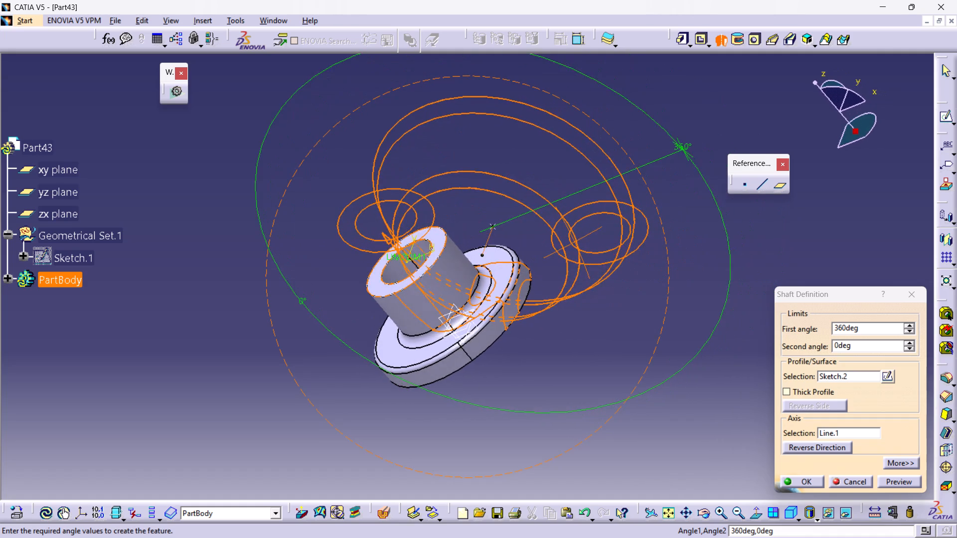
middle_drag(574, 242, 586, 238)
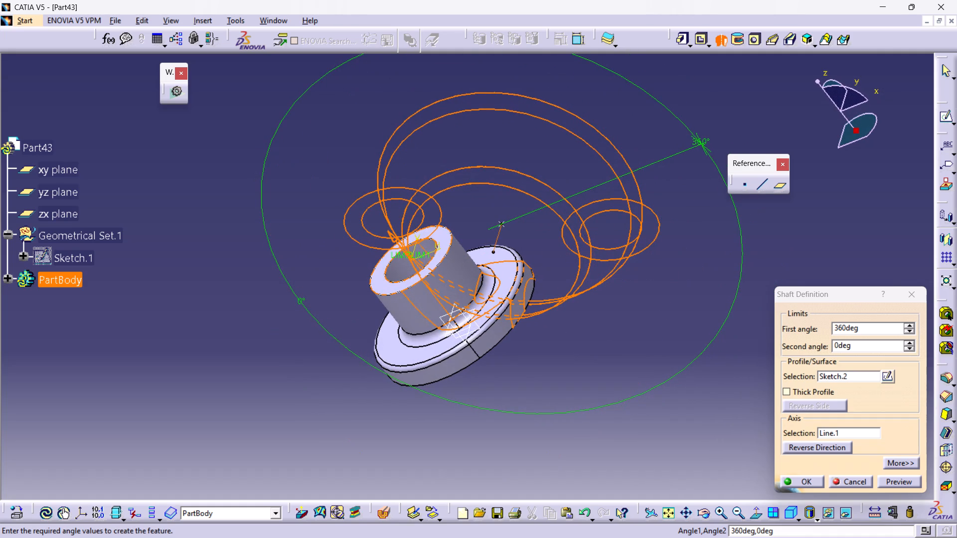
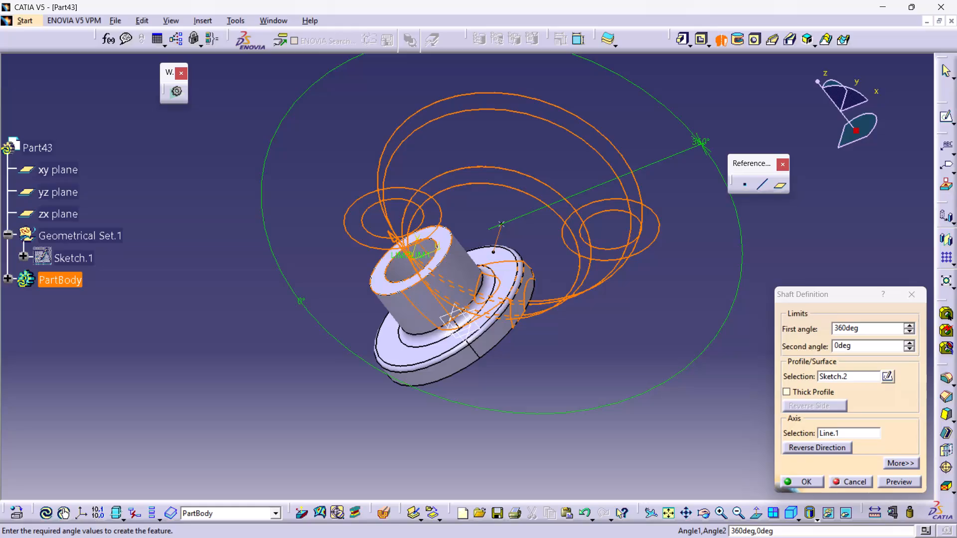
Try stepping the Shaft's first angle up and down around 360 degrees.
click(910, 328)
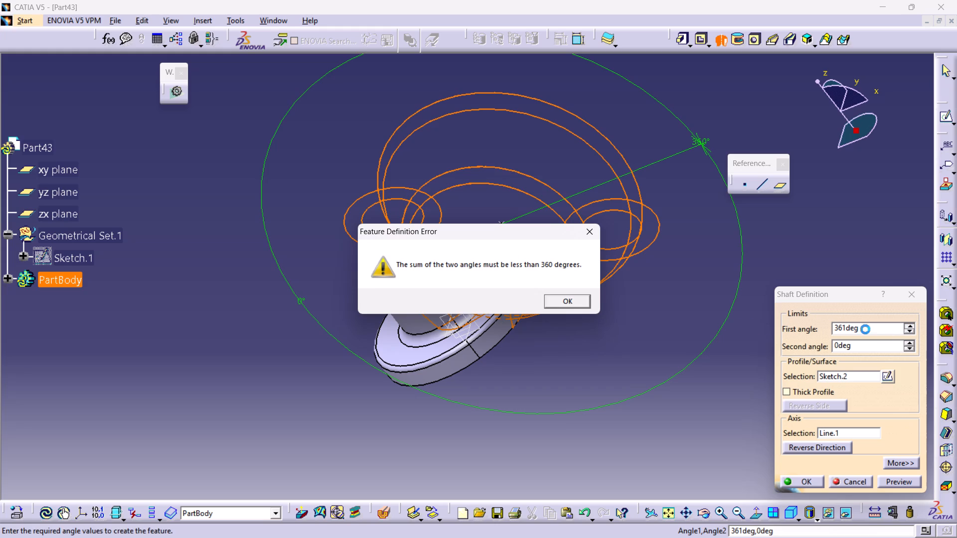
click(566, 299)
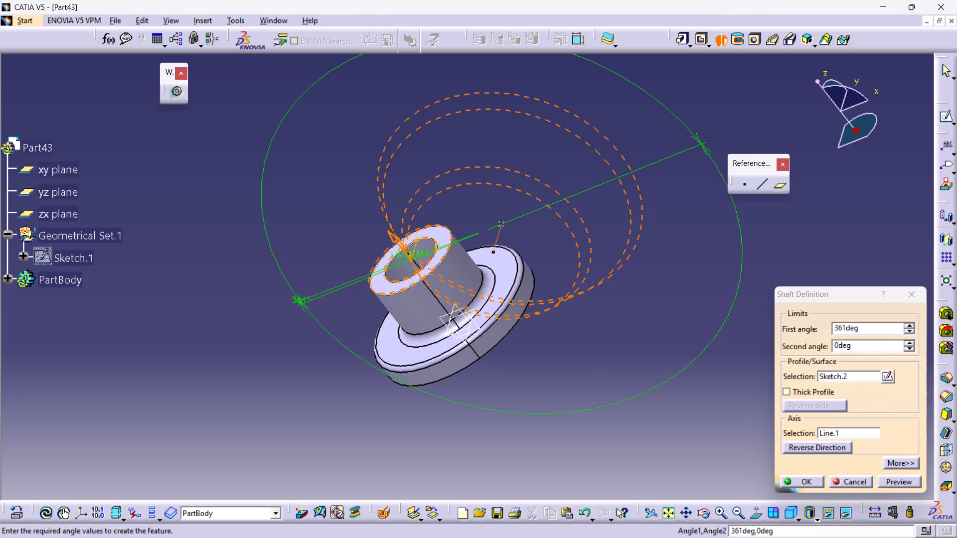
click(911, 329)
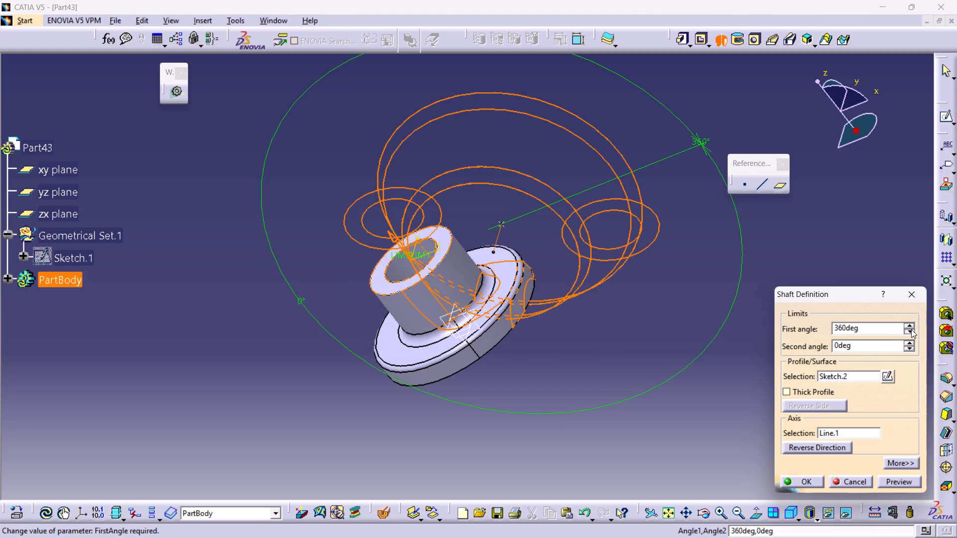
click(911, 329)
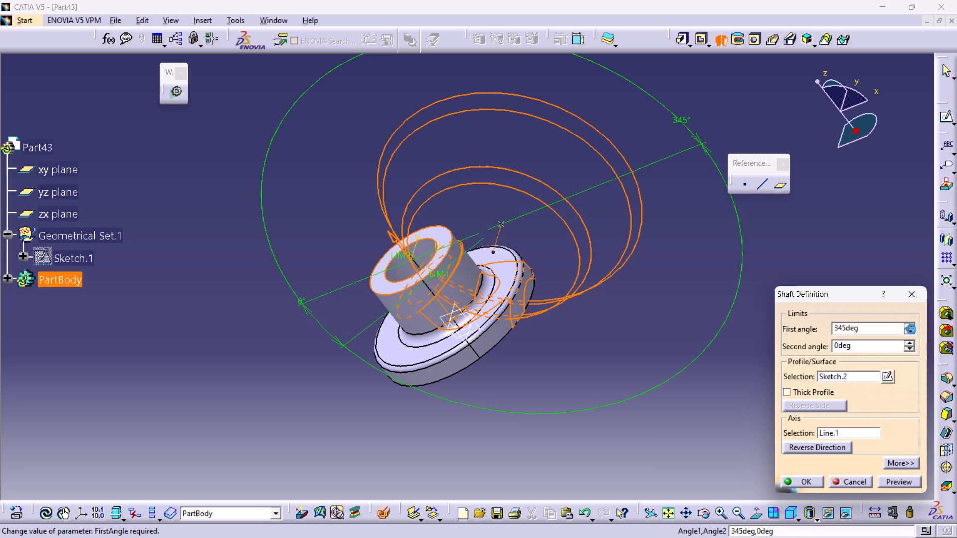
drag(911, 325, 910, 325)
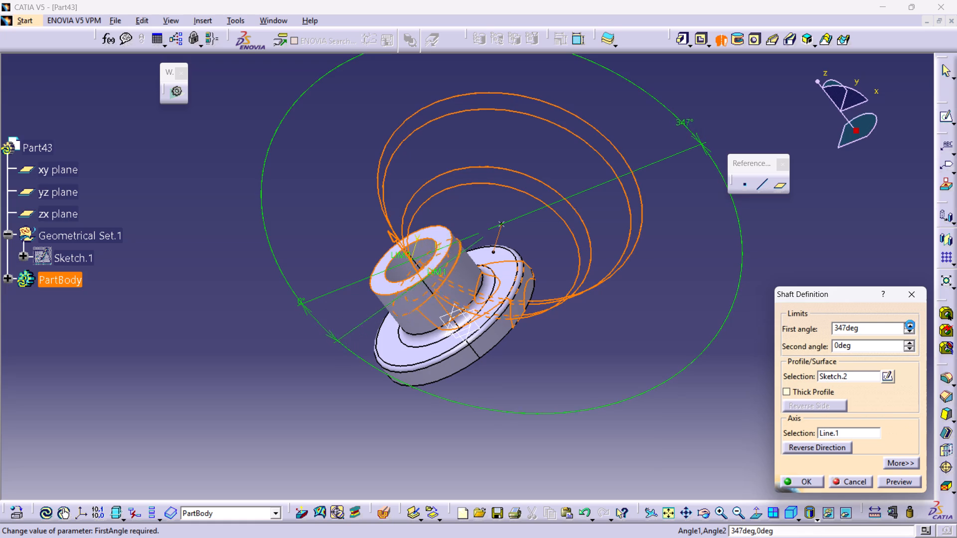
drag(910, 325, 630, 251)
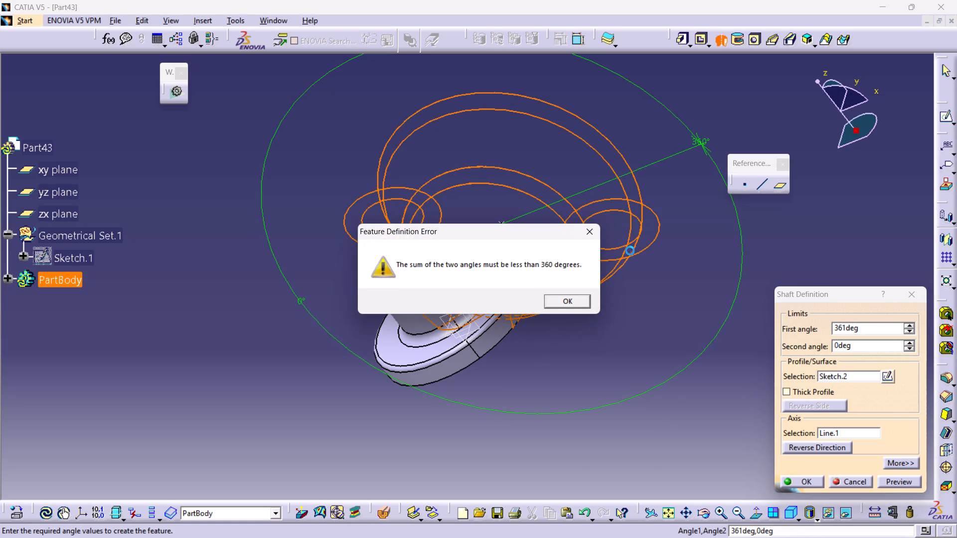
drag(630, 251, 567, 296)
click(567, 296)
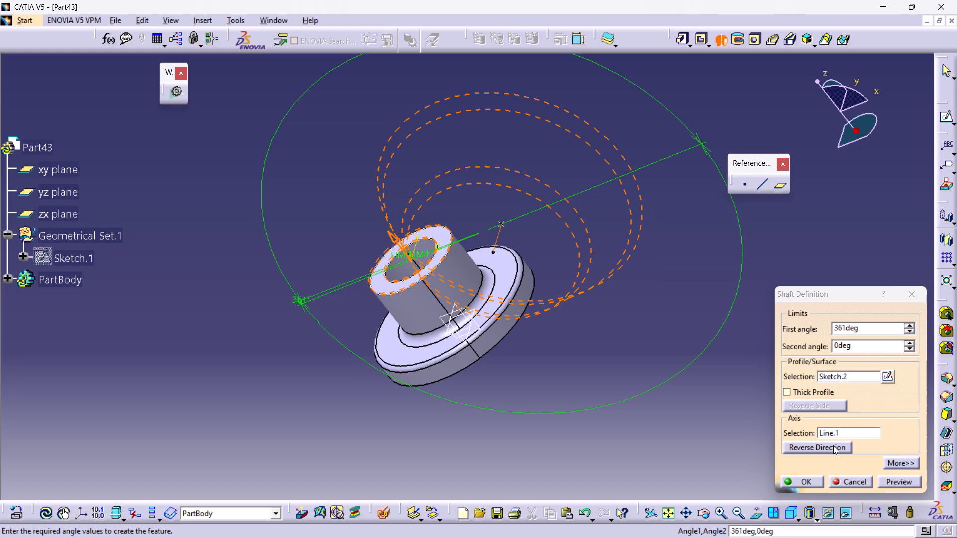
Set the Shaft's first angle to 90 degrees, preview the elbow from several sides and create the feature.
drag(869, 328, 794, 325)
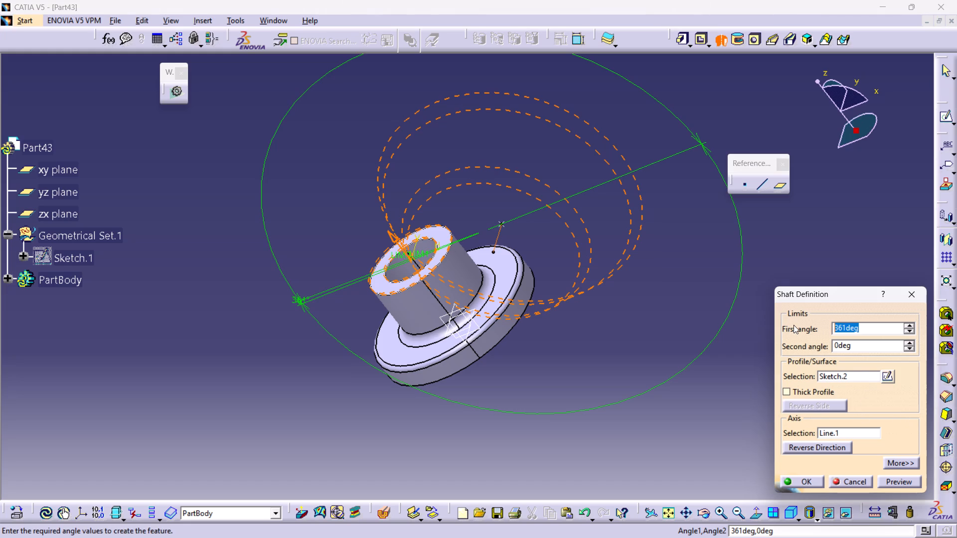
text(90)
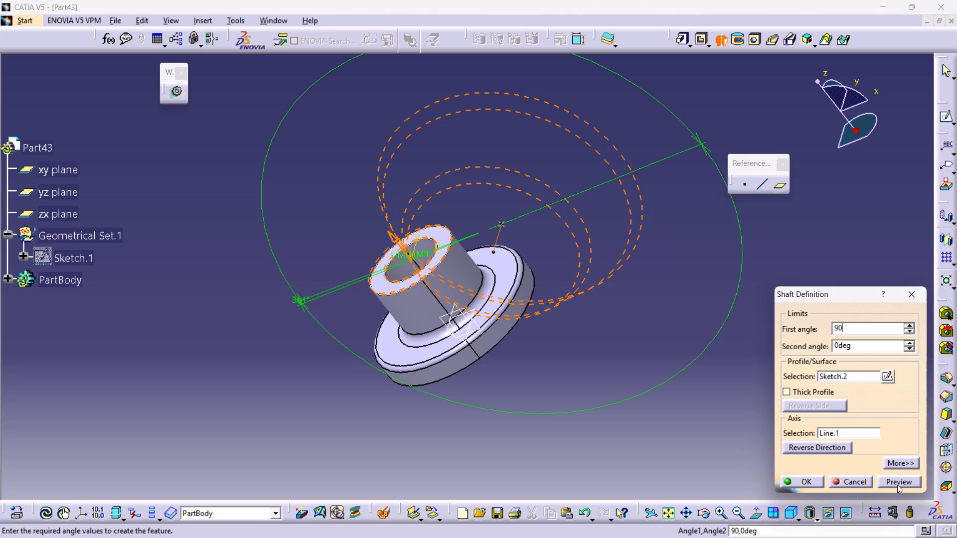
click(898, 485)
middle_drag(563, 302, 440, 246)
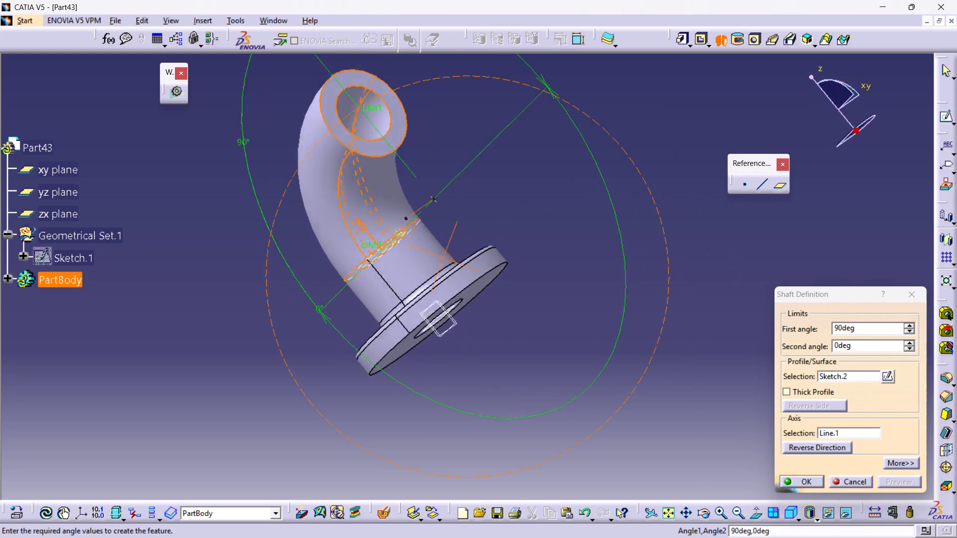
middle_drag(440, 246, 605, 258)
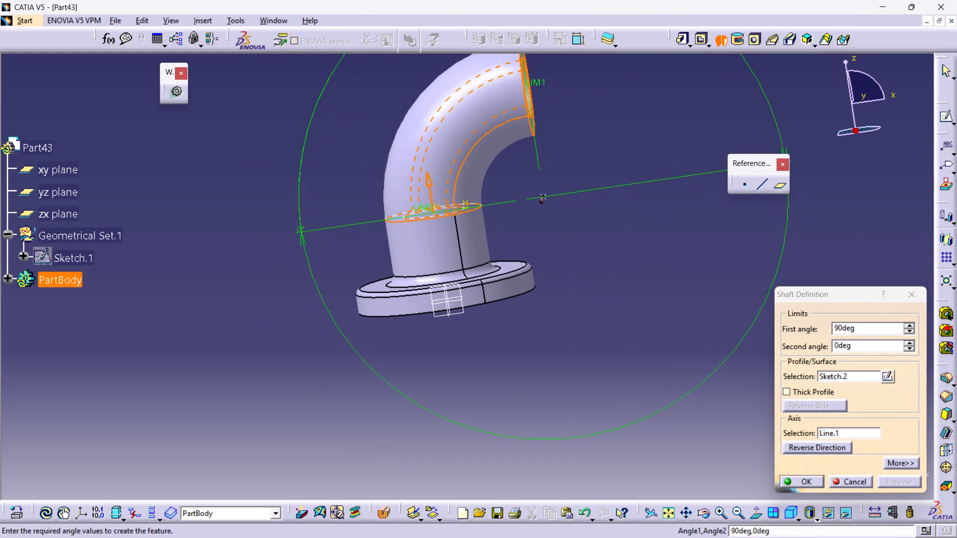
ctrl+middle_drag(622, 147, 616, 173)
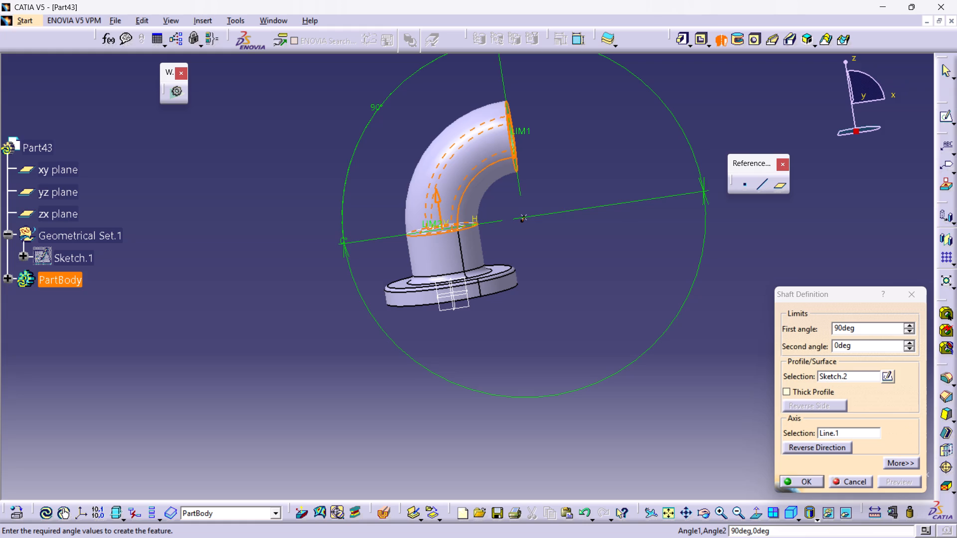
click(805, 479)
click(657, 378)
Open a new sketch on the flange's ring face around the pipe and view it normal from the flange's underside.
ctrl+middle_drag(547, 265, 536, 241)
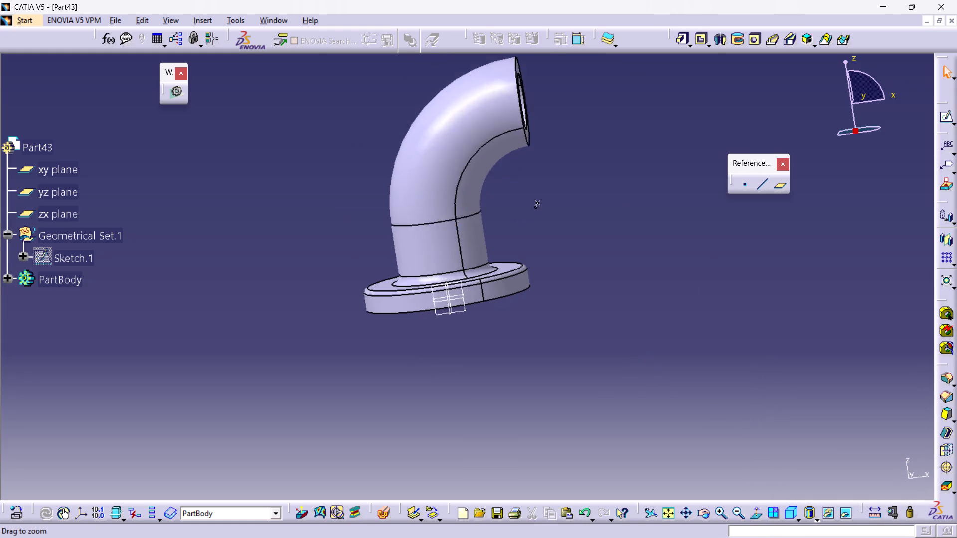
ctrl+middle_drag(536, 241, 465, 313)
middle_drag(558, 256, 554, 332)
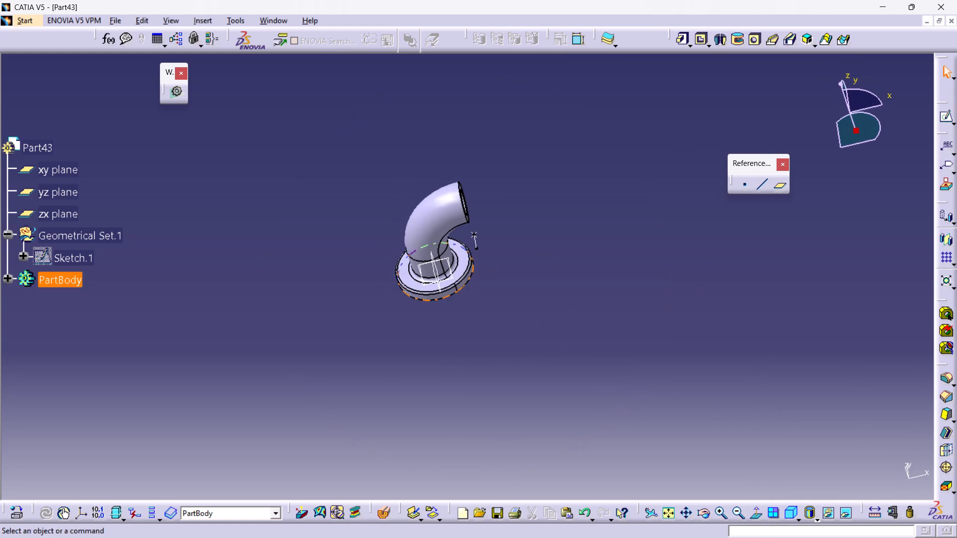
click(462, 262)
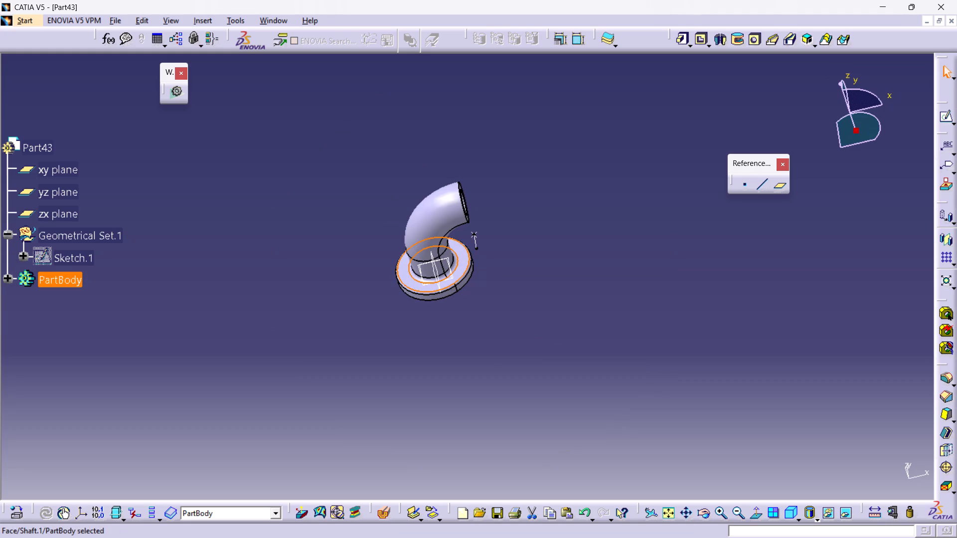
click(945, 118)
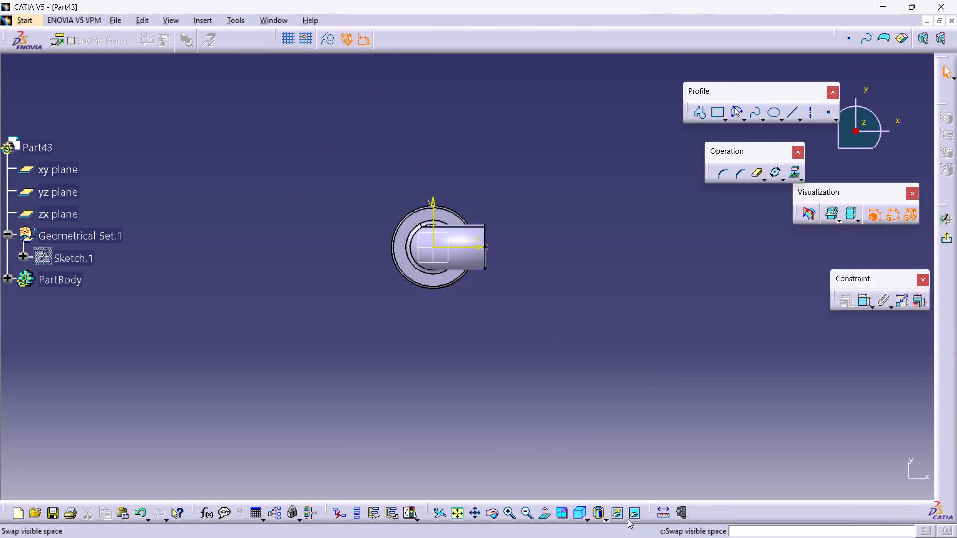
click(542, 514)
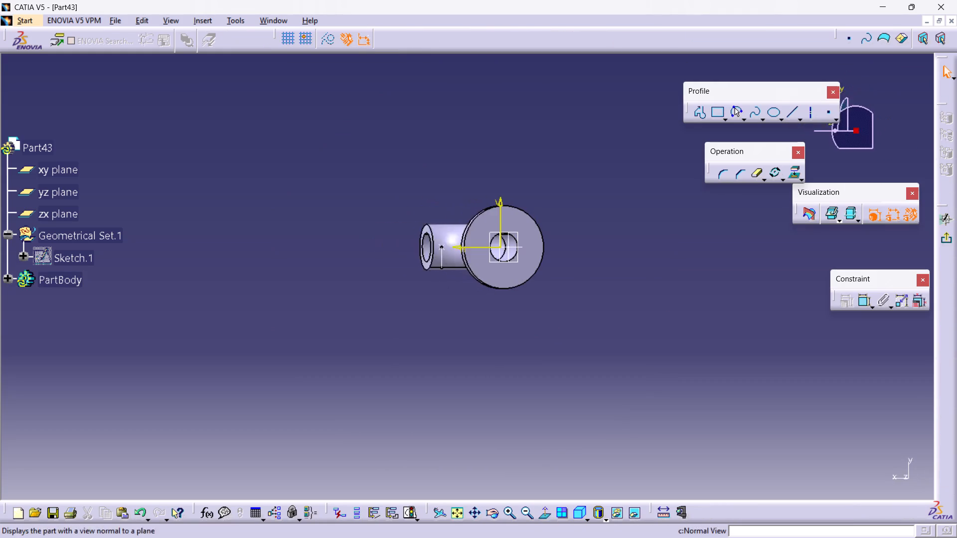
shift+middle_drag(572, 322, 512, 230)
ctrl+middle_drag(644, 376, 618, 329)
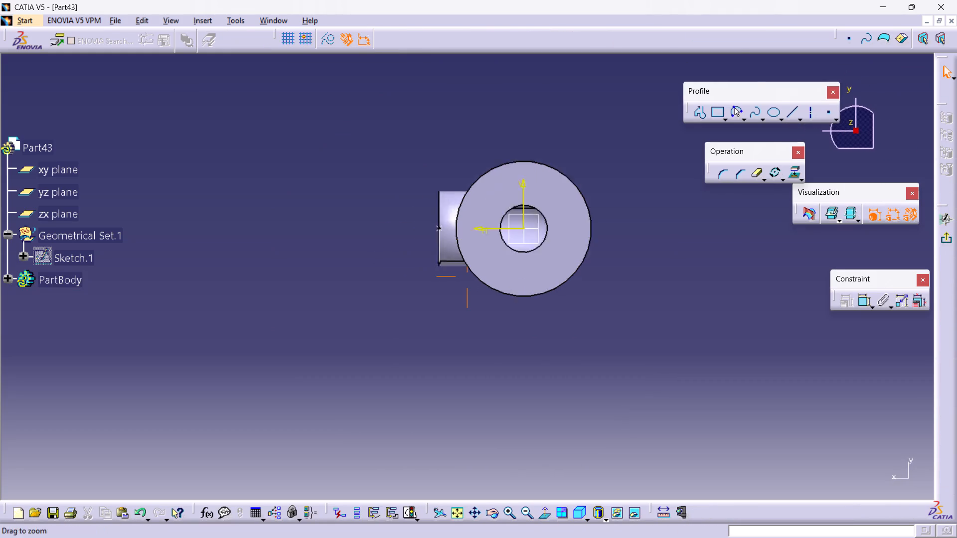
ctrl+middle_drag(618, 329, 518, 251)
middle_drag(614, 221, 450, 316)
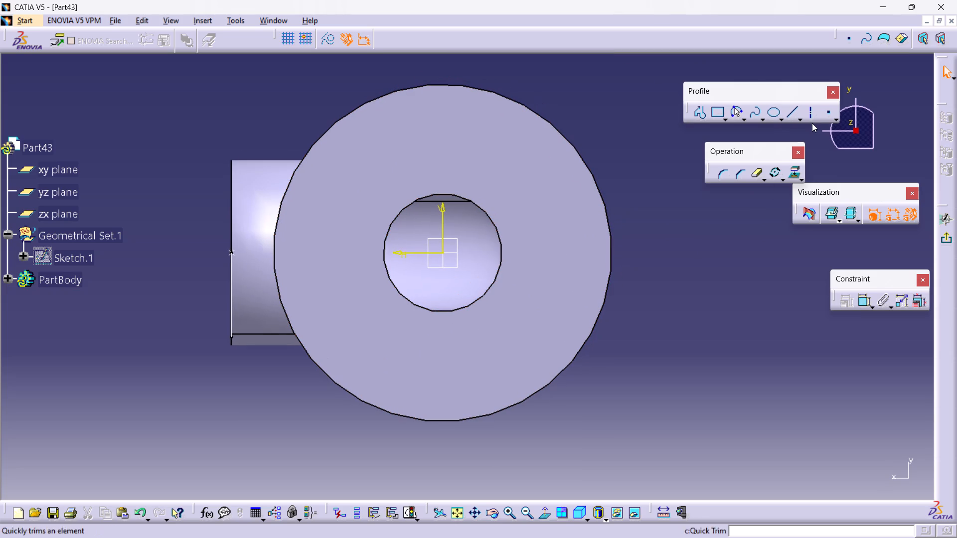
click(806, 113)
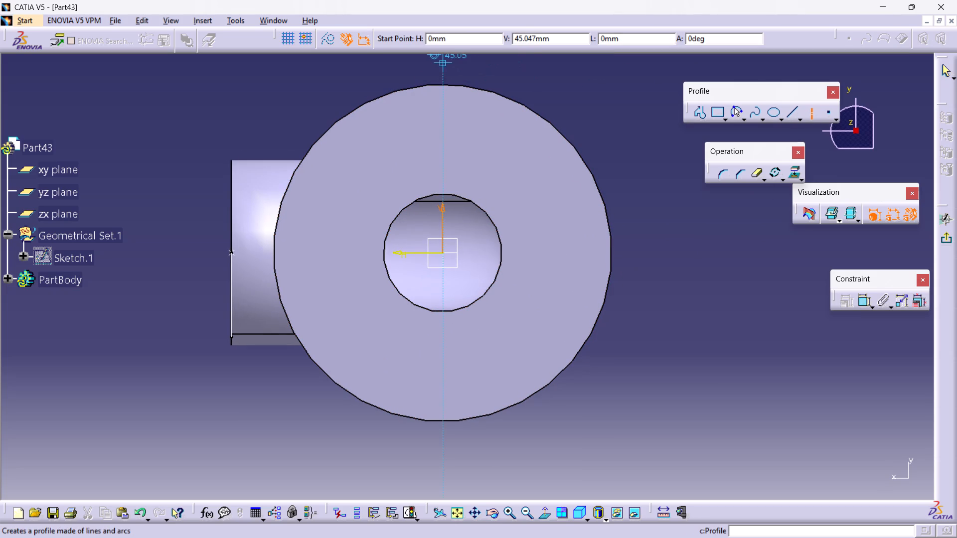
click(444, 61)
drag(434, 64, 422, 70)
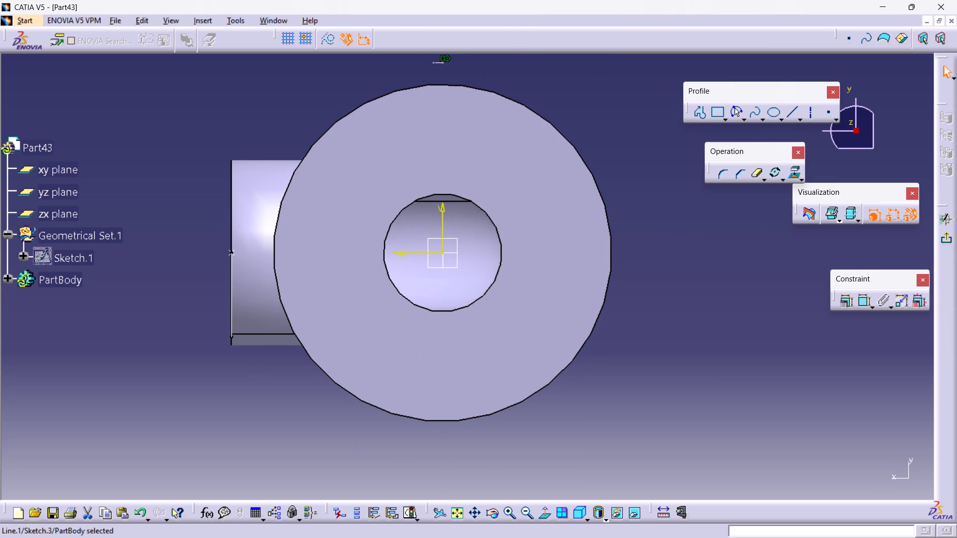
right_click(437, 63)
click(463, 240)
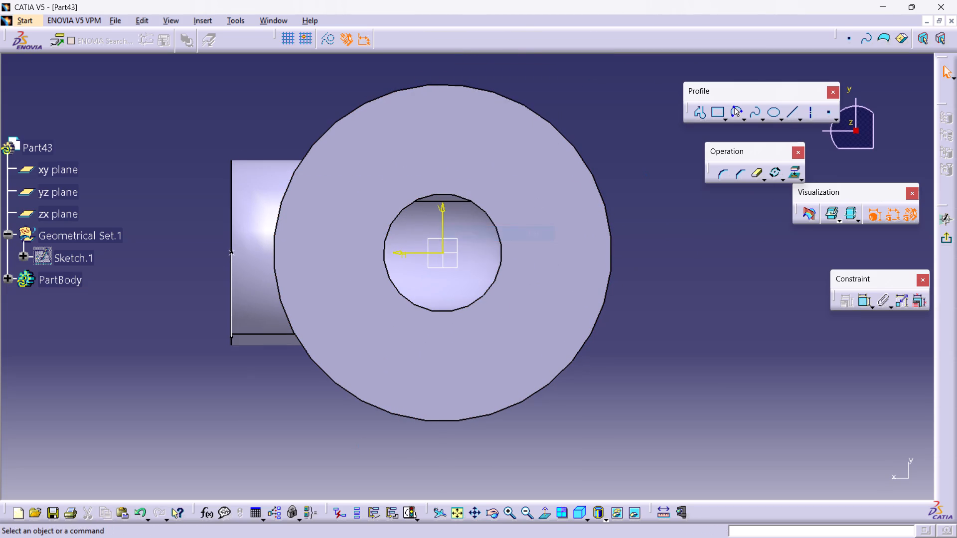
Draw a vertical axis about 92 mm long and a horizontal axis about 137 mm long, both through the sketch origin.
click(813, 115)
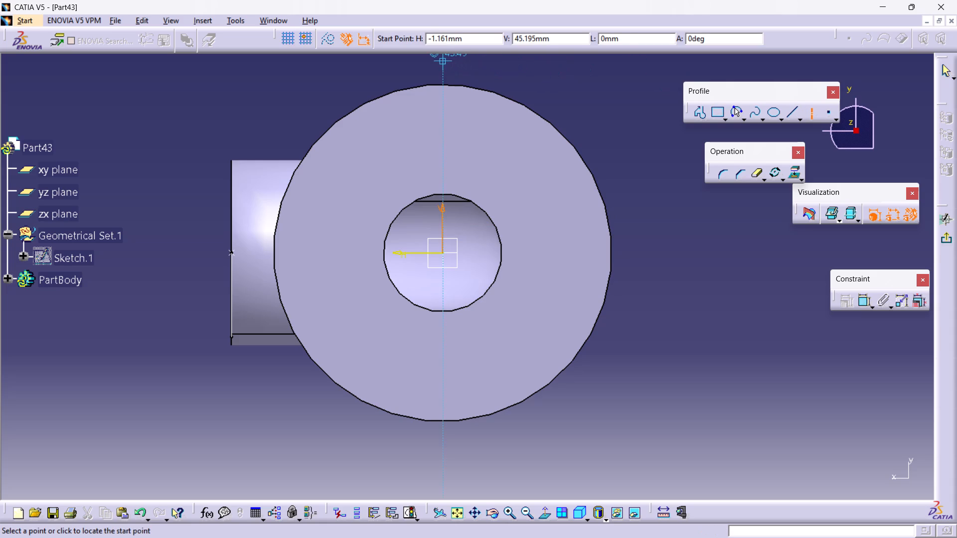
click(444, 60)
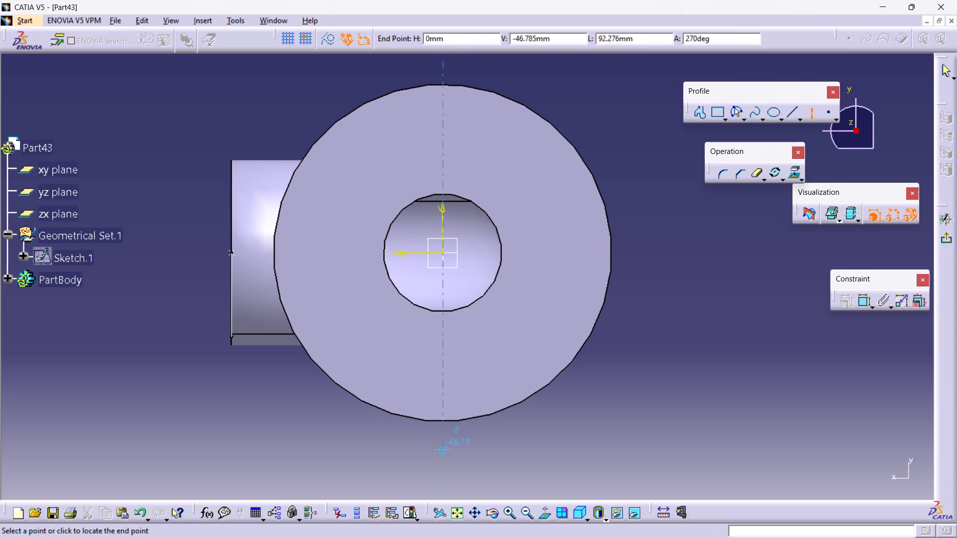
click(442, 451)
click(813, 113)
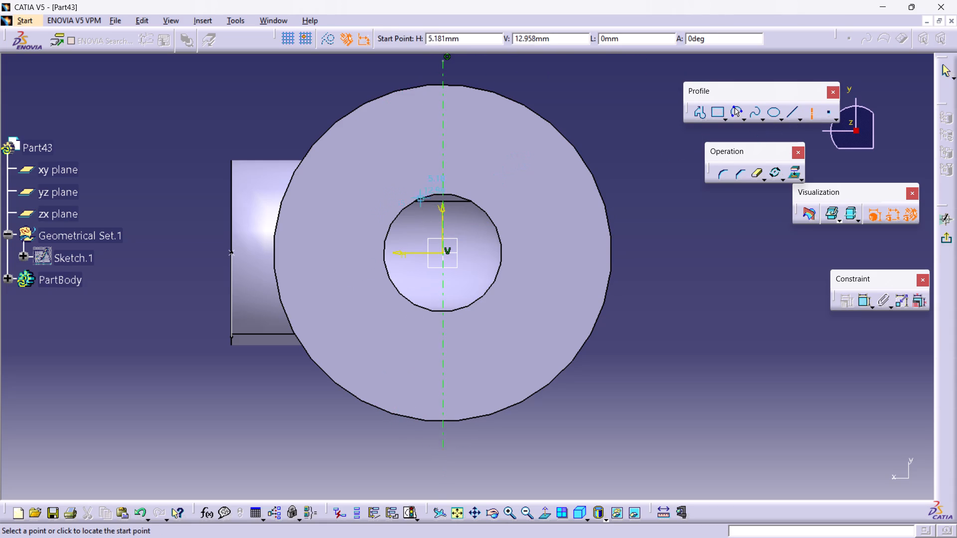
click(130, 250)
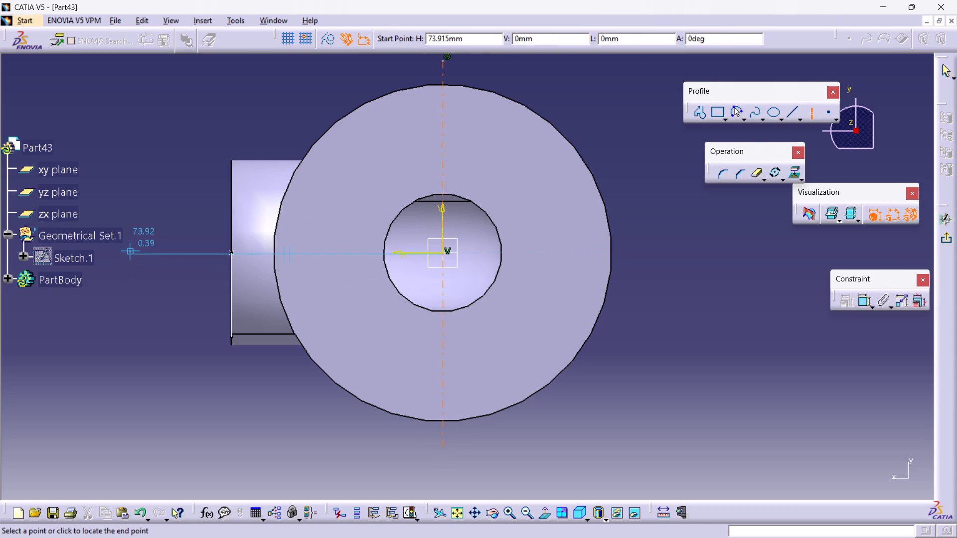
click(711, 253)
click(709, 313)
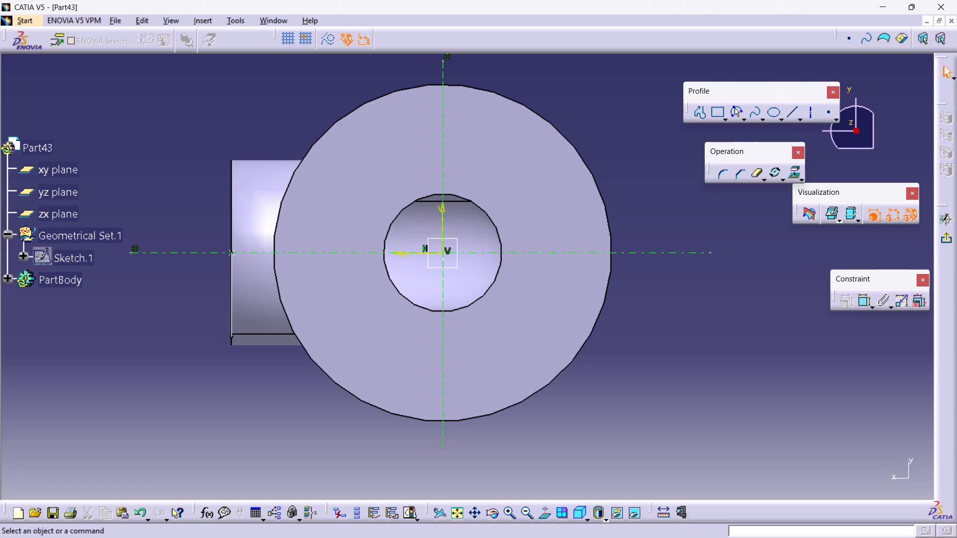
Sketch four circles of about 4 to 5 mm radius, one on each axis arm, centred about 31 to 33 mm from the origin.
click(745, 117)
double_click(763, 125)
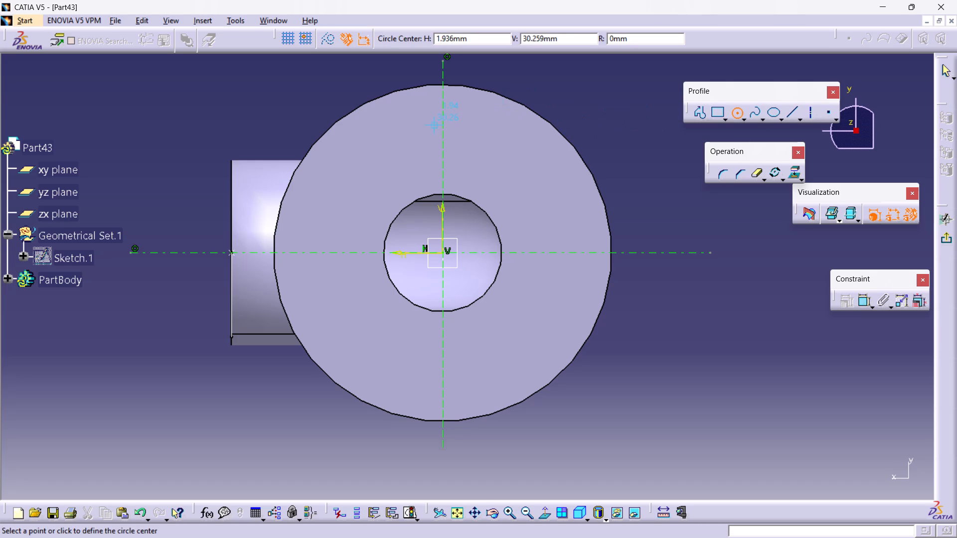
click(443, 119)
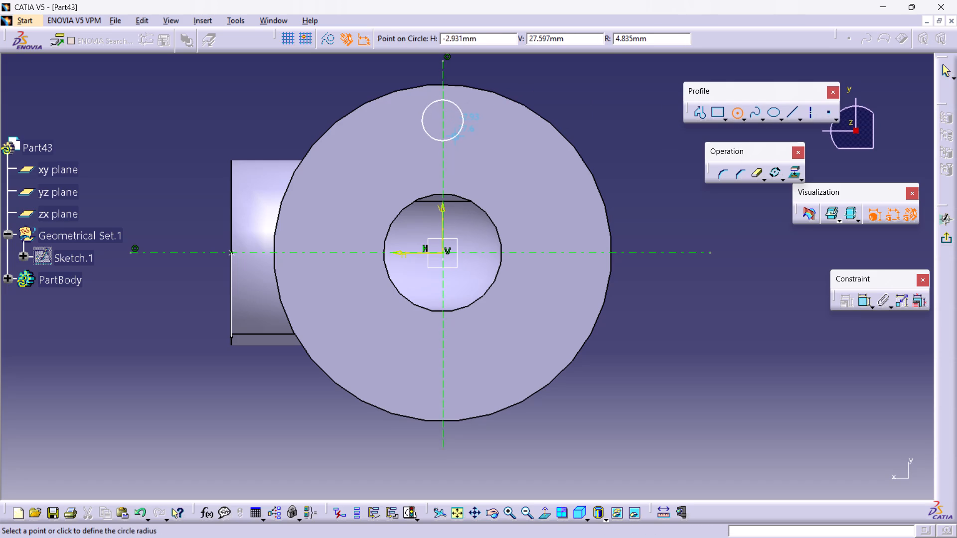
click(454, 134)
click(584, 253)
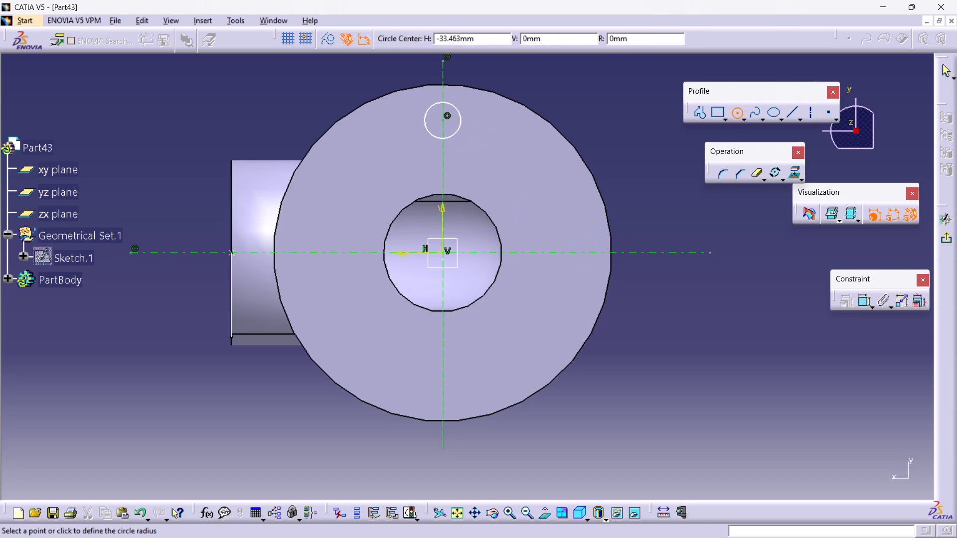
click(561, 247)
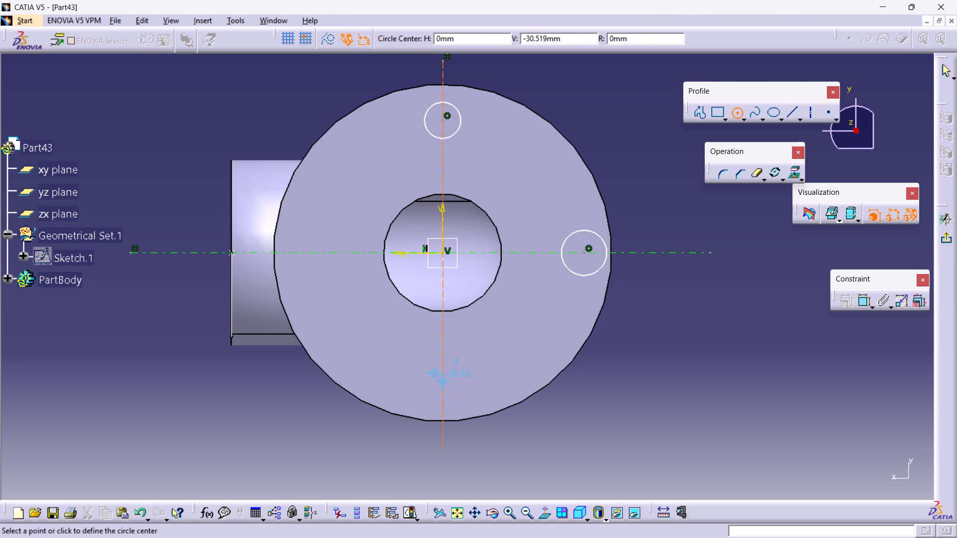
click(443, 380)
click(441, 364)
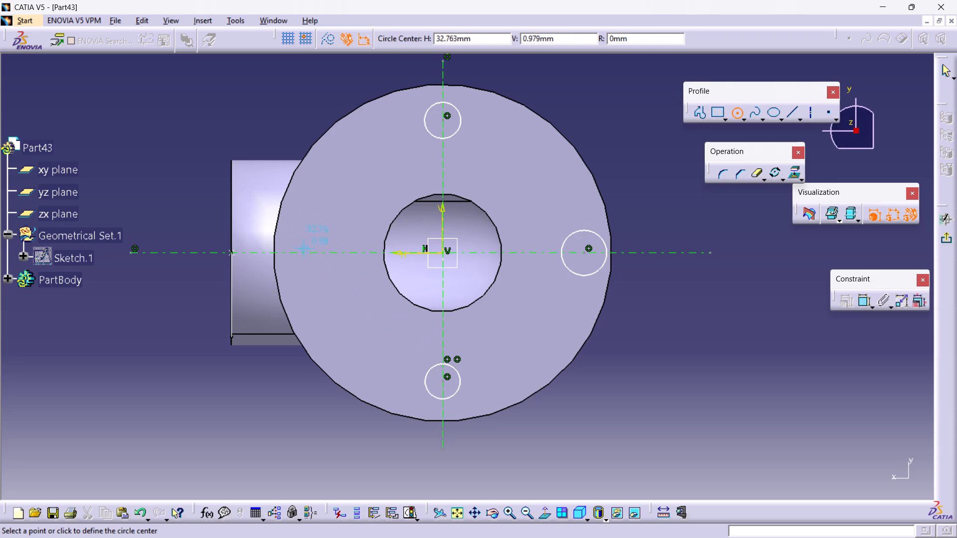
click(308, 253)
click(324, 249)
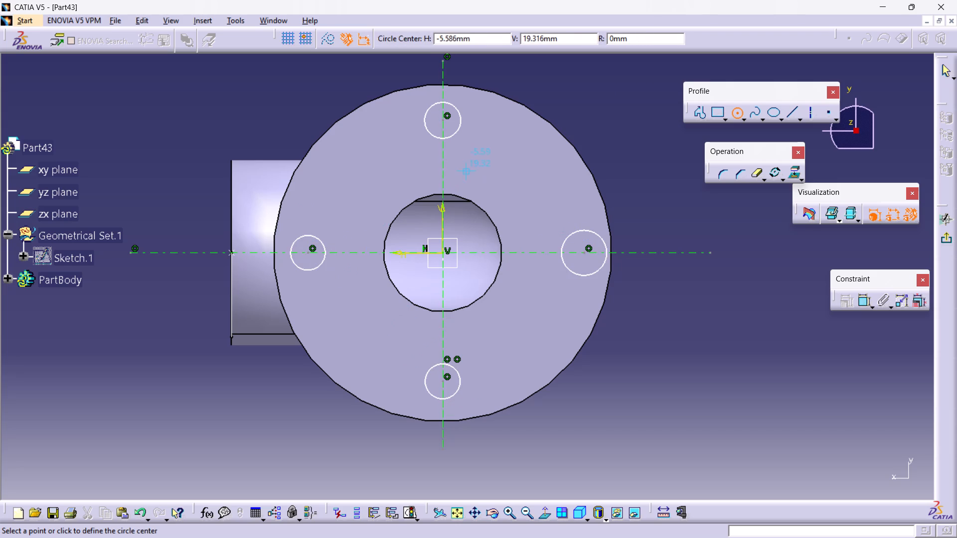
click(734, 114)
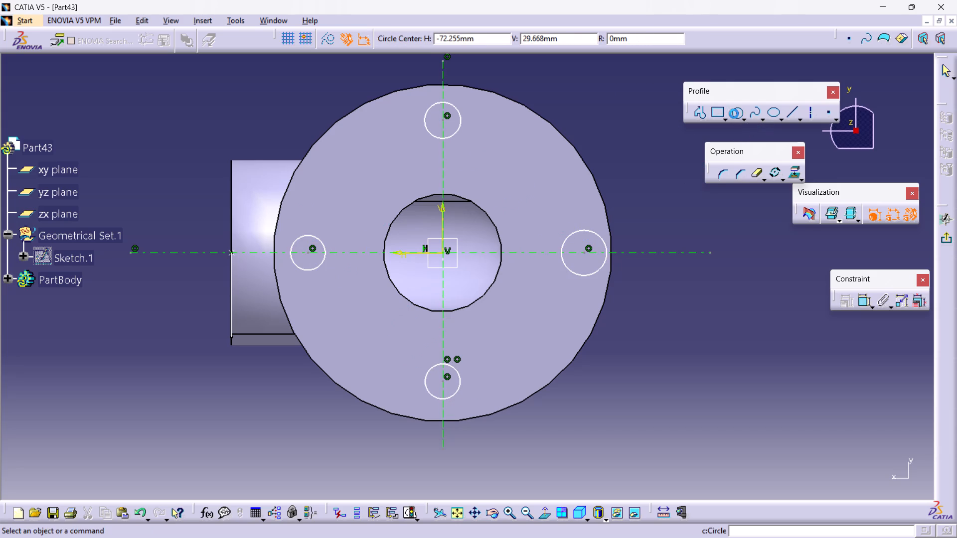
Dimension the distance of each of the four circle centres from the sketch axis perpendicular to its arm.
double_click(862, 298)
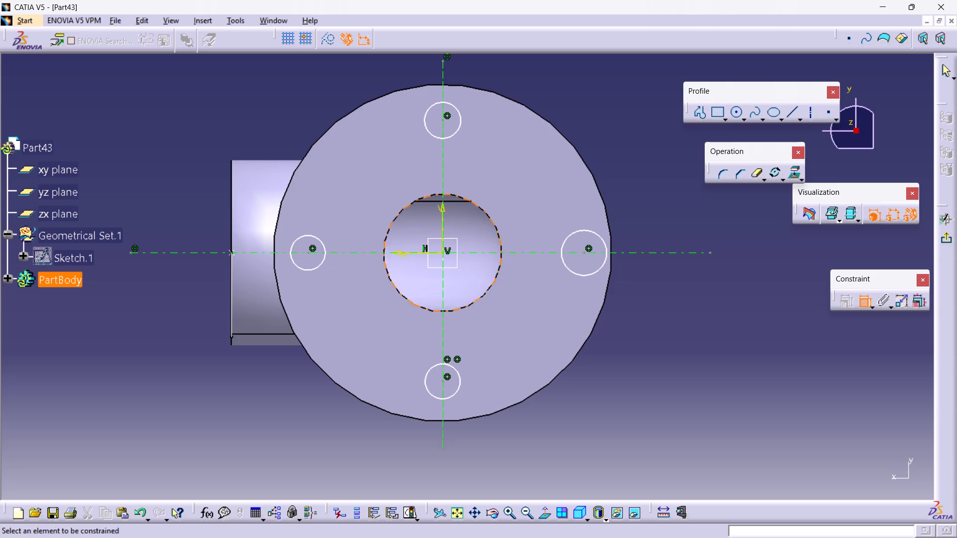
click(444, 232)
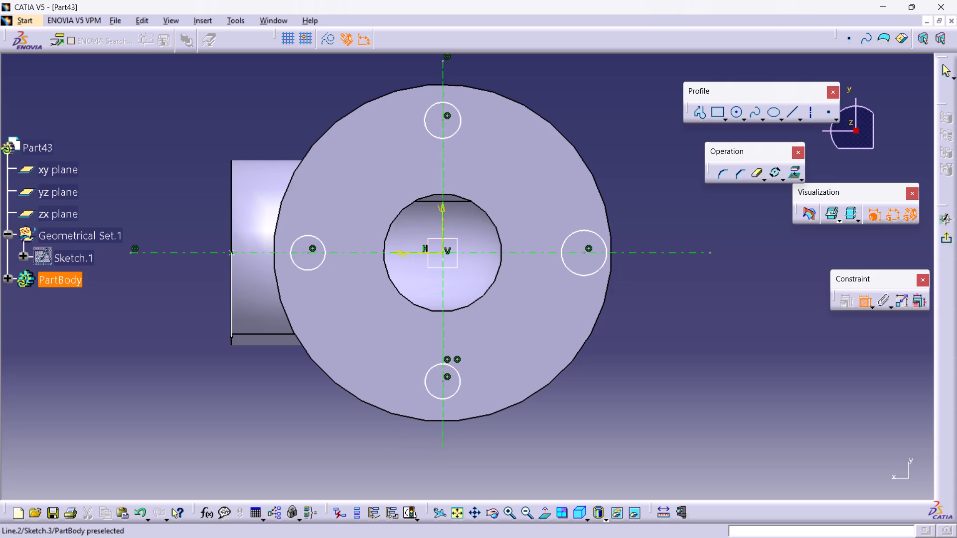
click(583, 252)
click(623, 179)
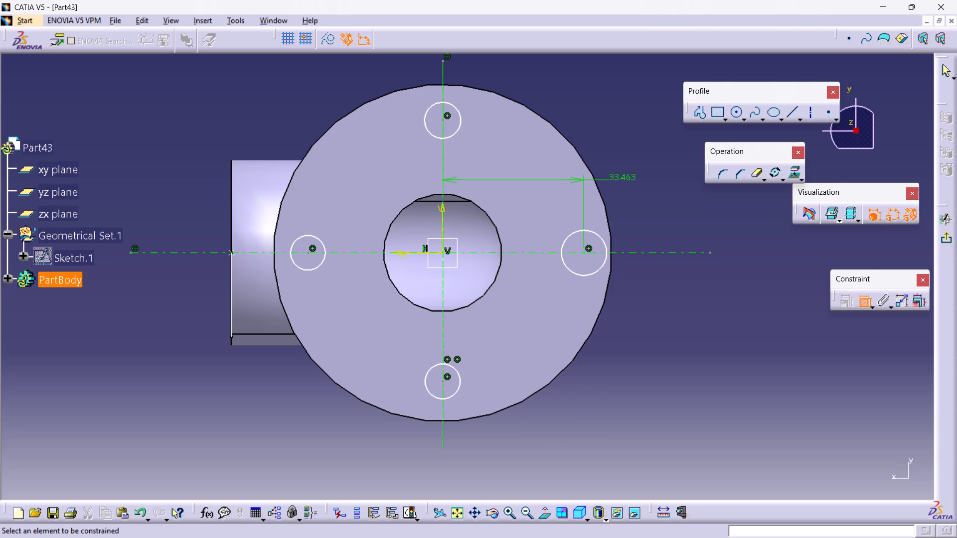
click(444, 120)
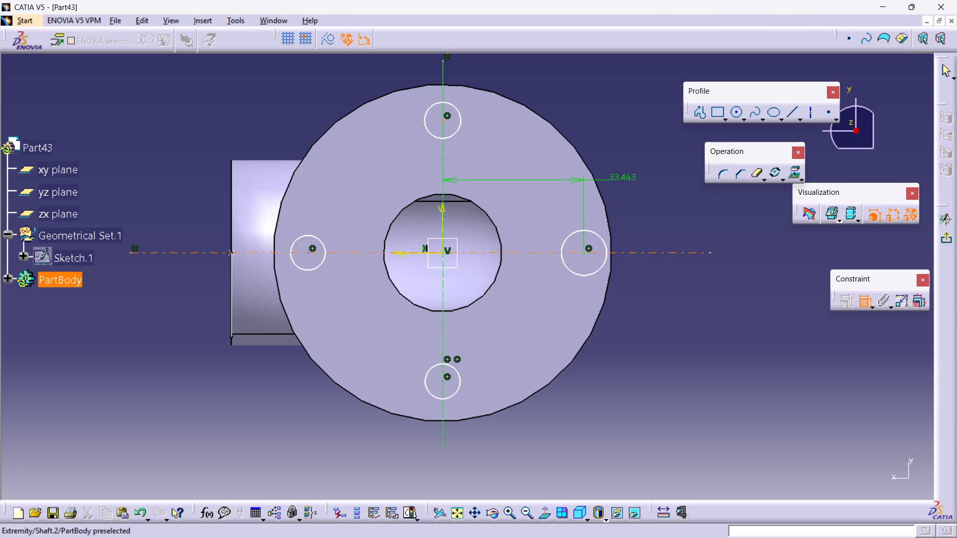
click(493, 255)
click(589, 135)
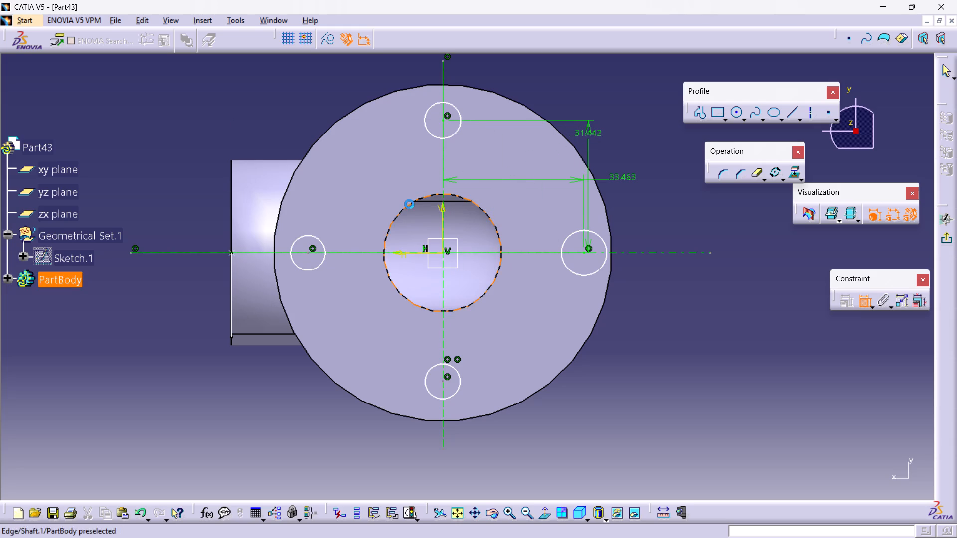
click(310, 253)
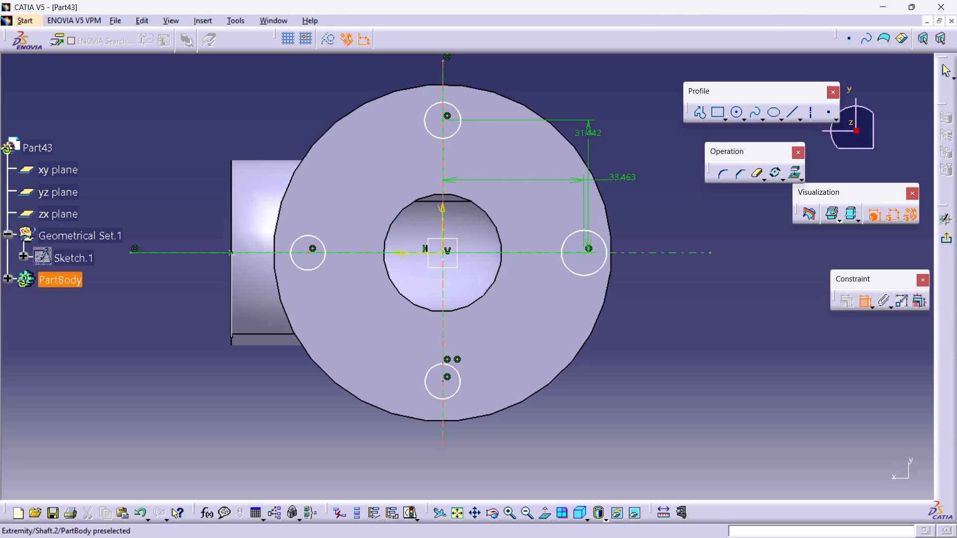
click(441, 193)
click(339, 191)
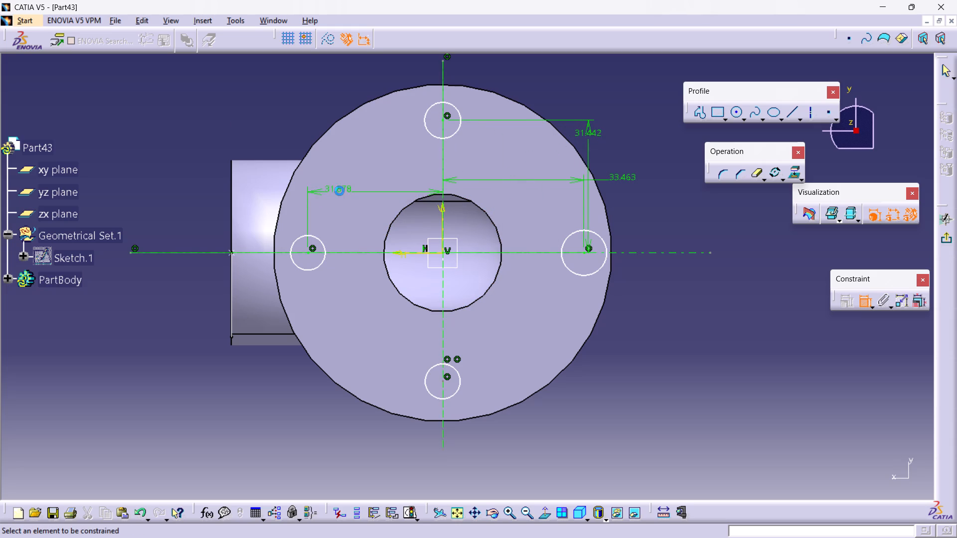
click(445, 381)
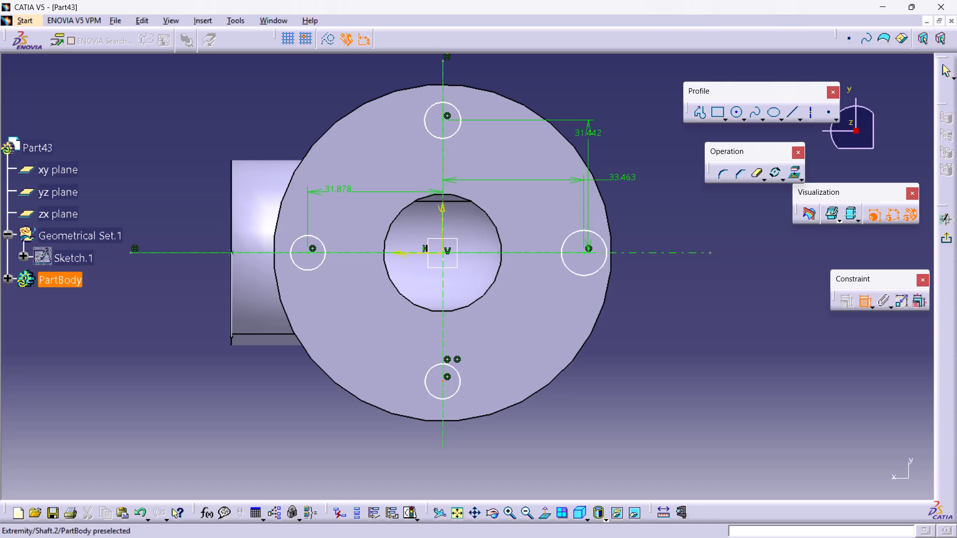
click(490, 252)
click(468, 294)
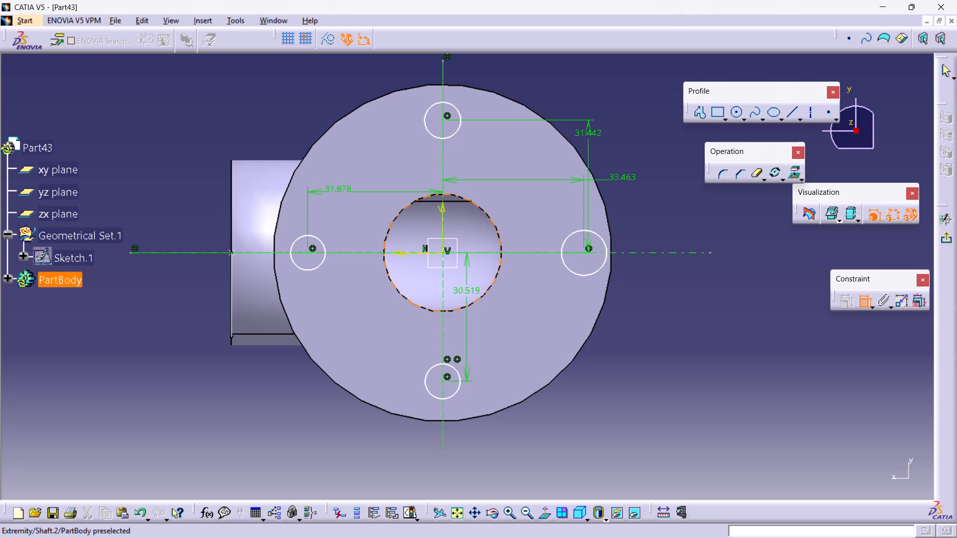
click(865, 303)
Constrain the centres of the two circles on the horizontal axis with Symmetry about the vertical axis.
ctrl+click(307, 253)
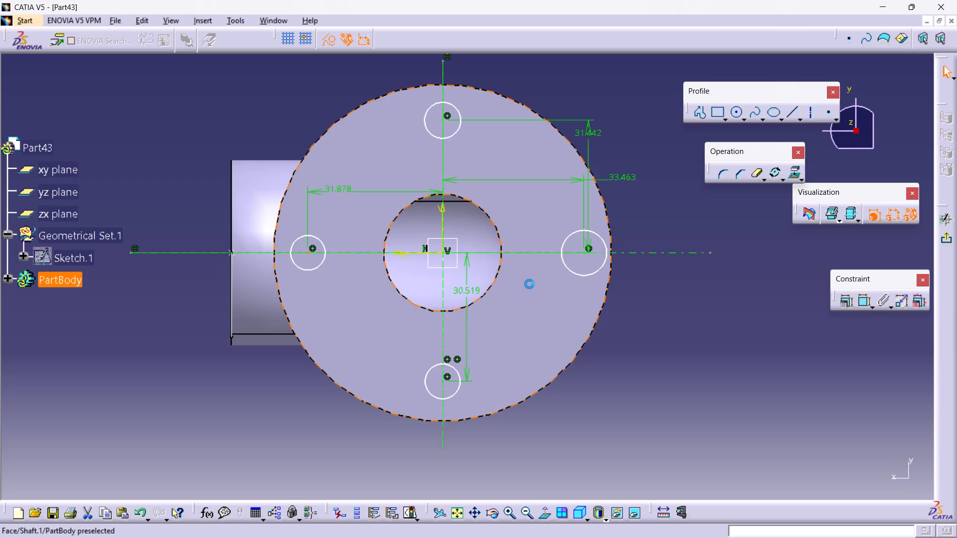
ctrl+click(586, 253)
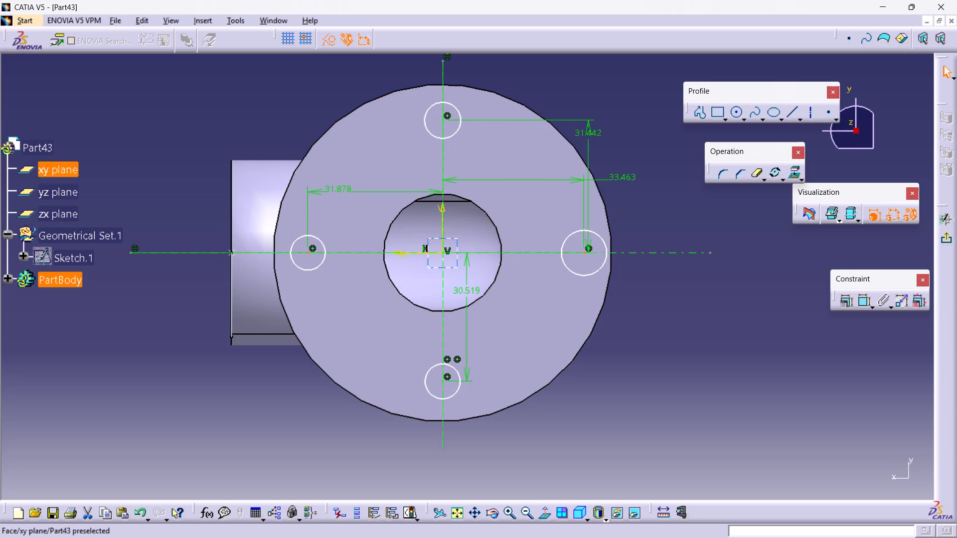
ctrl+click(443, 169)
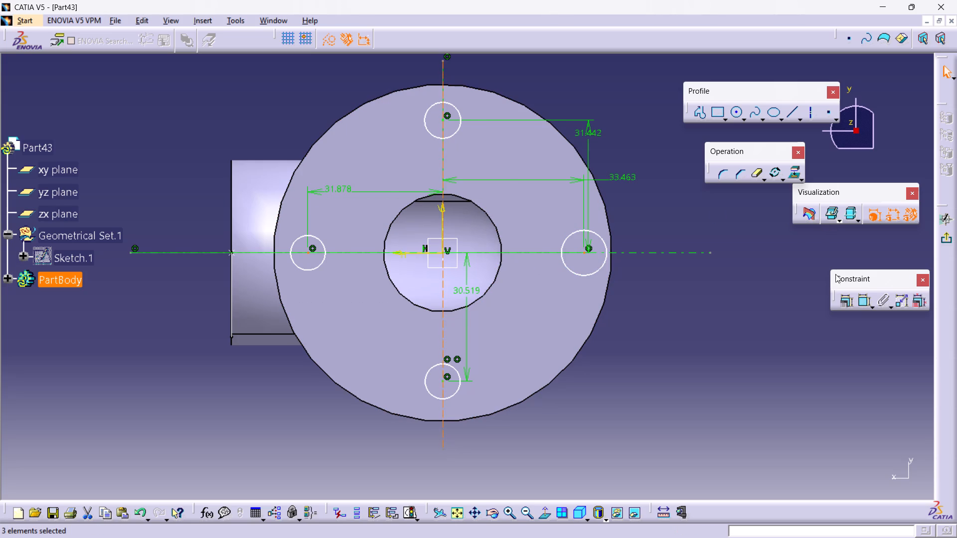
click(850, 296)
click(821, 435)
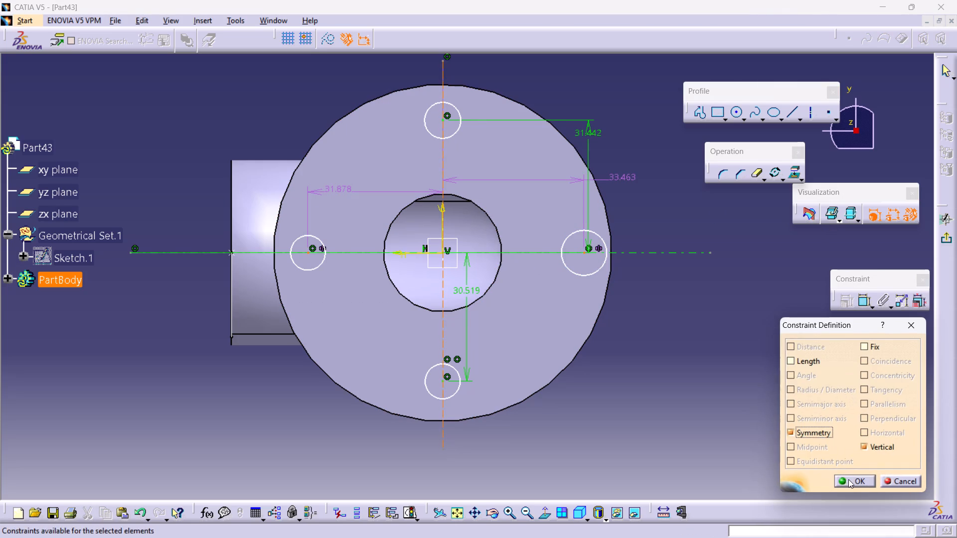
click(848, 480)
click(768, 437)
Delete the four offset dimensions between the circle centres and the sketch axes.
right_click(624, 177)
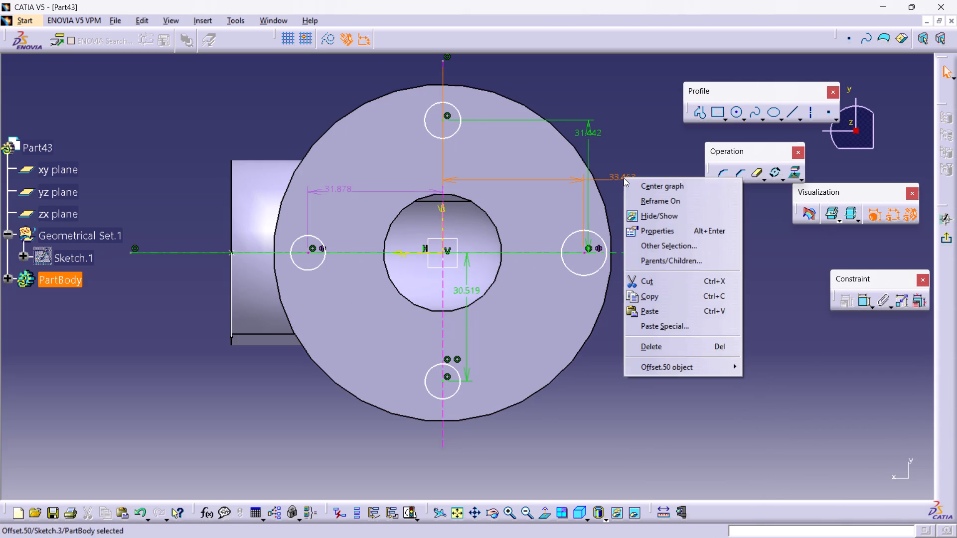
click(659, 340)
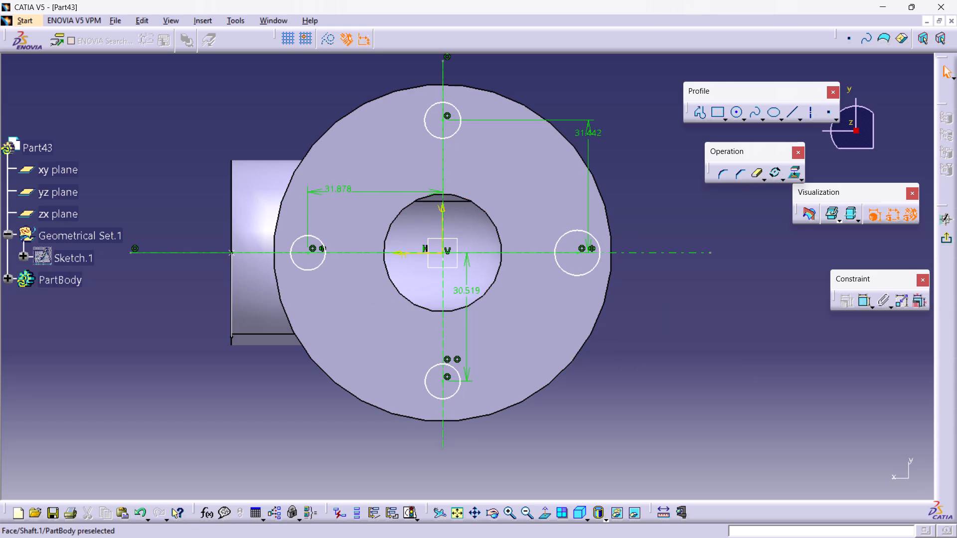
right_click(350, 192)
click(416, 346)
click(652, 403)
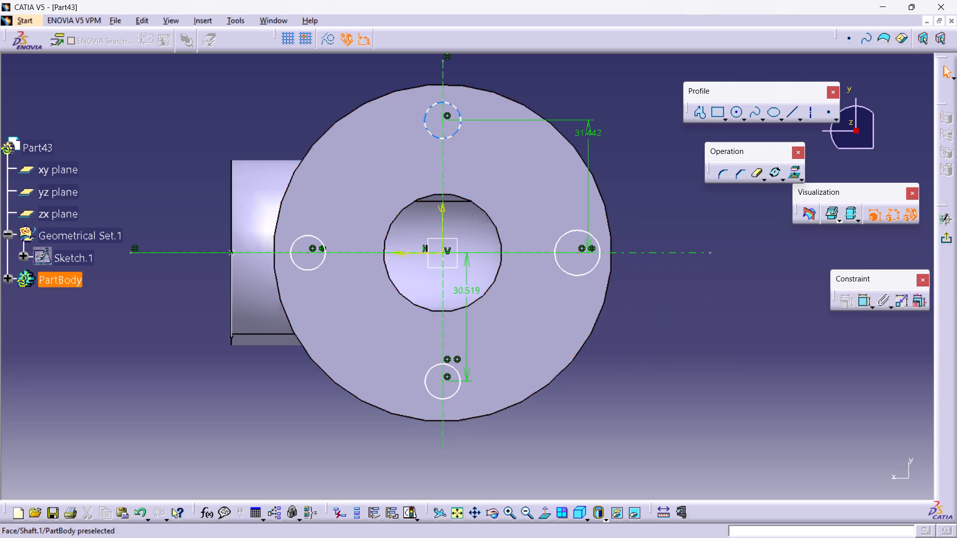
right_click(589, 137)
click(627, 303)
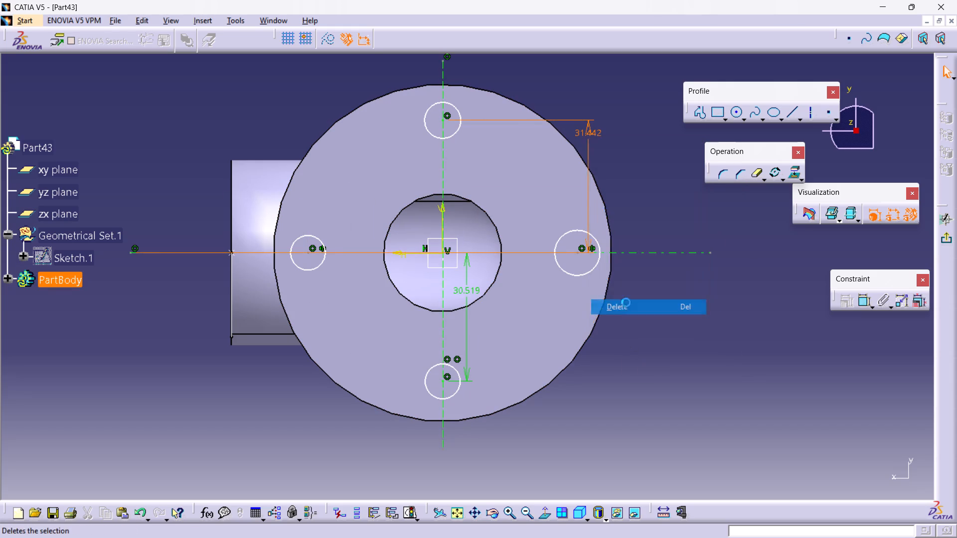
right_click(465, 291)
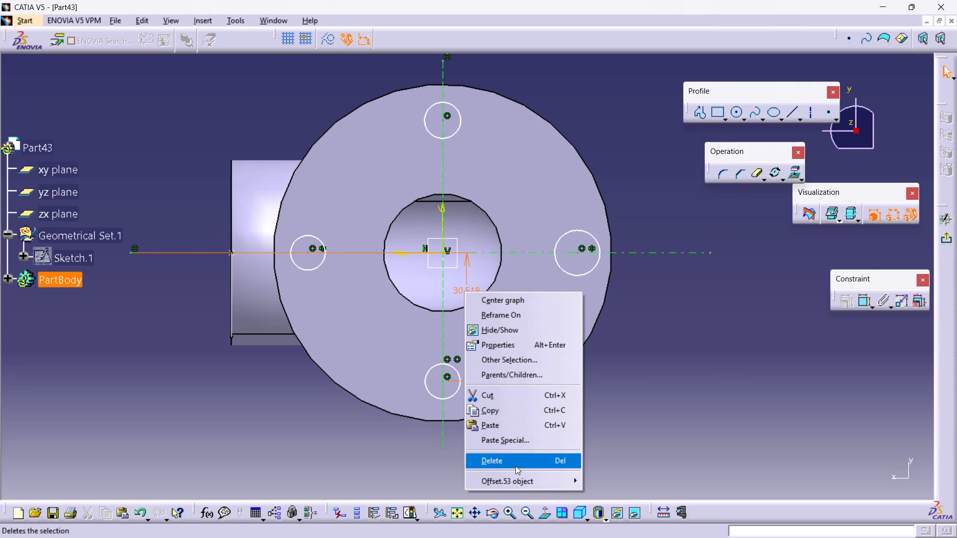
click(515, 466)
click(632, 424)
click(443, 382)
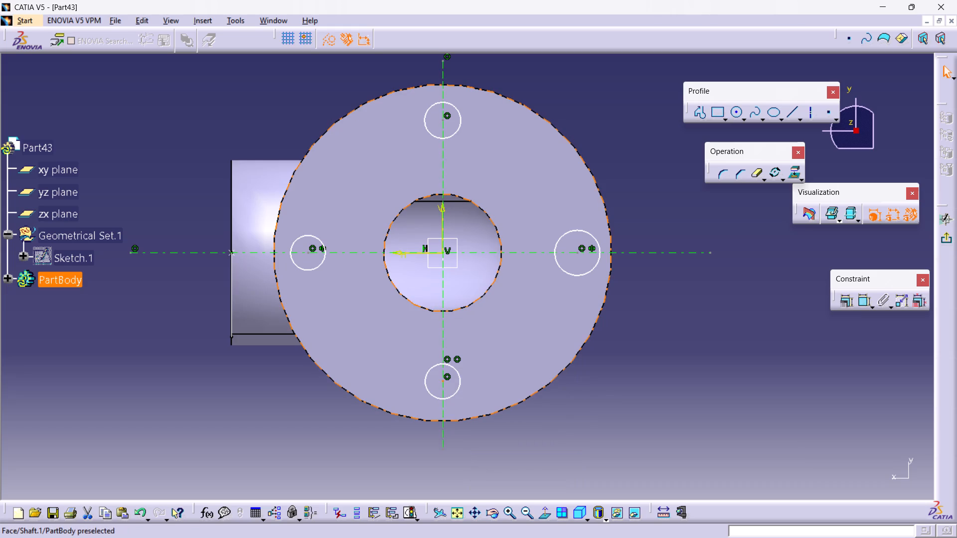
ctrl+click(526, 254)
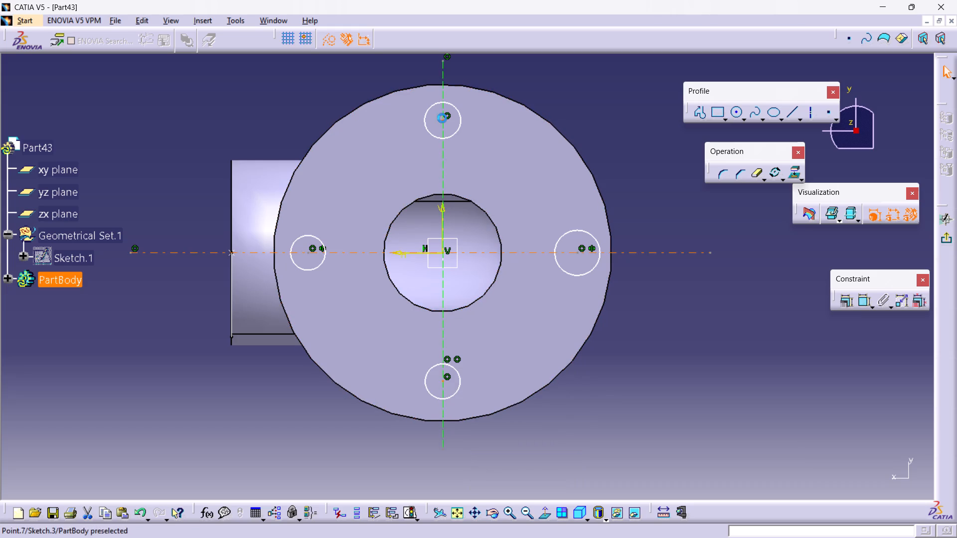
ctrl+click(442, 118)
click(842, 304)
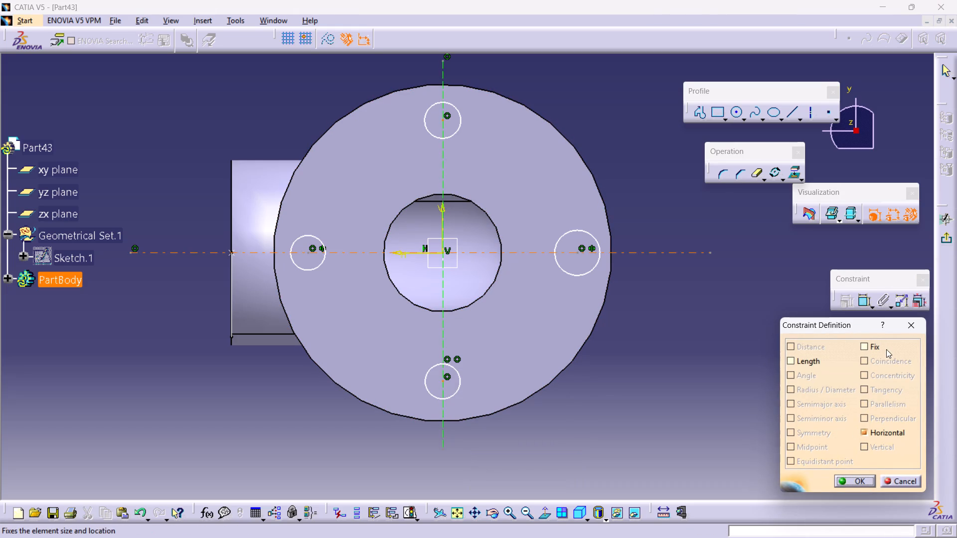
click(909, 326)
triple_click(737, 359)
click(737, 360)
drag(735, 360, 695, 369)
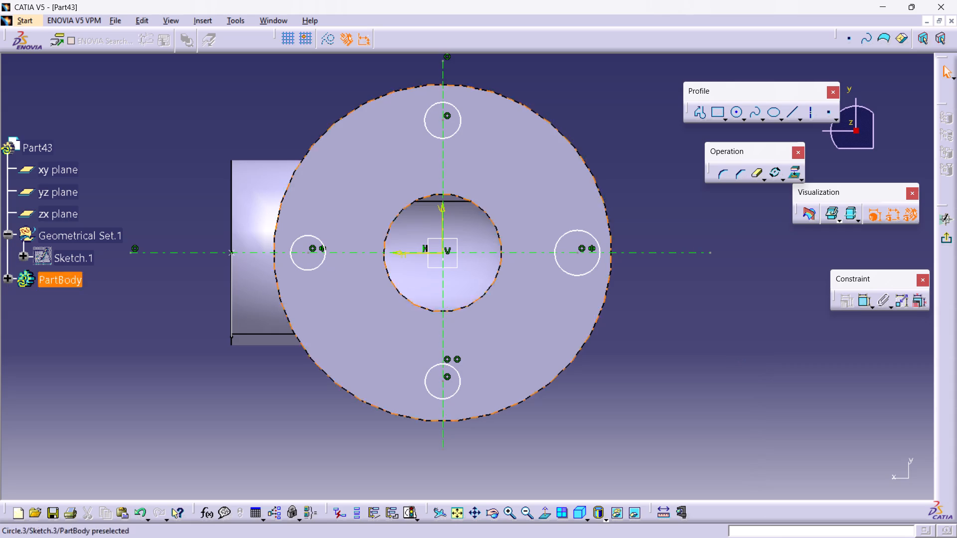
Constrain the centres of the two circles on the vertical axis with Symmetry about the horizontal axis.
ctrl+click(443, 382)
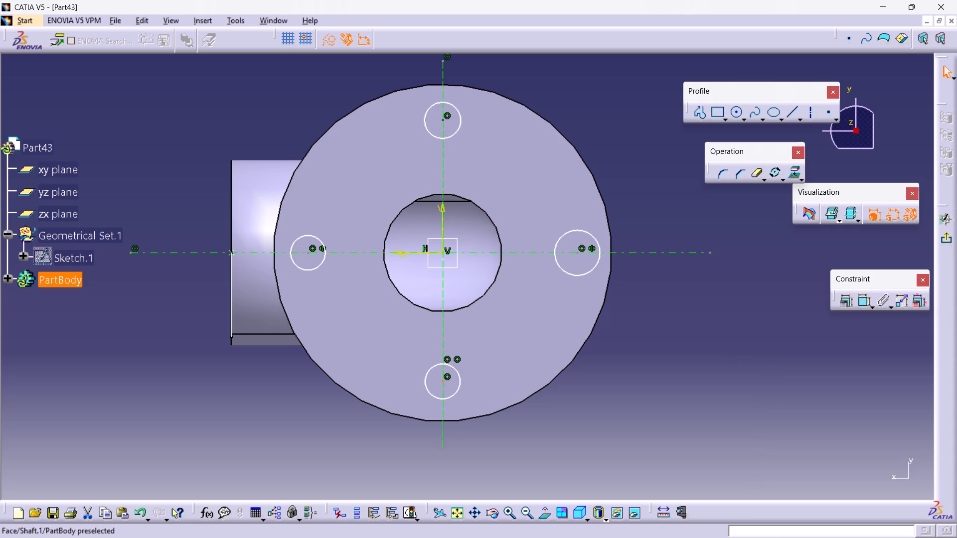
ctrl+click(441, 120)
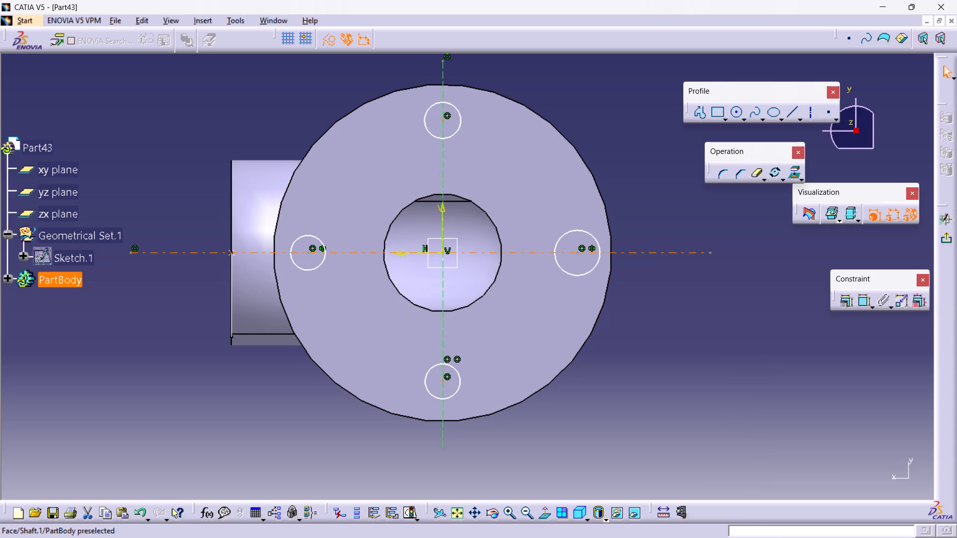
ctrl+click(512, 252)
click(851, 306)
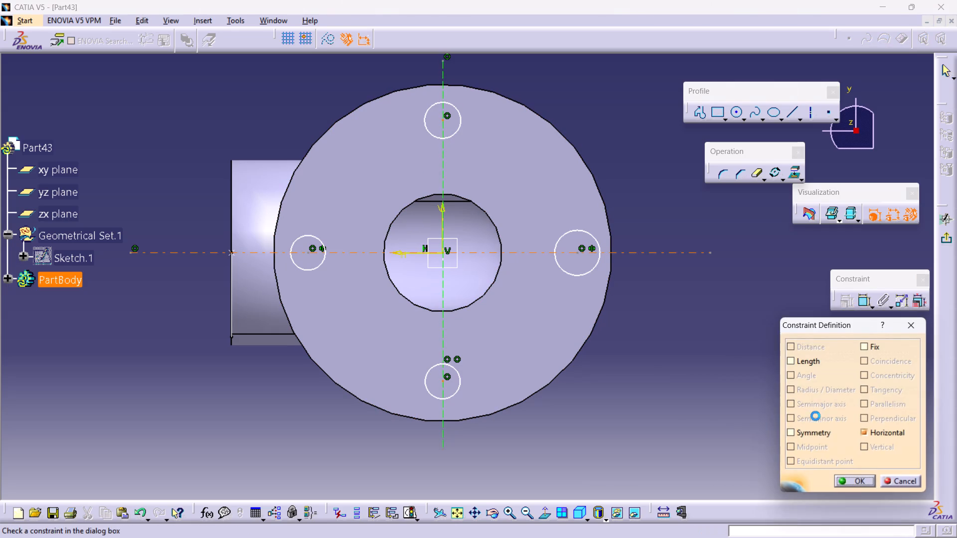
click(814, 430)
click(841, 481)
click(749, 437)
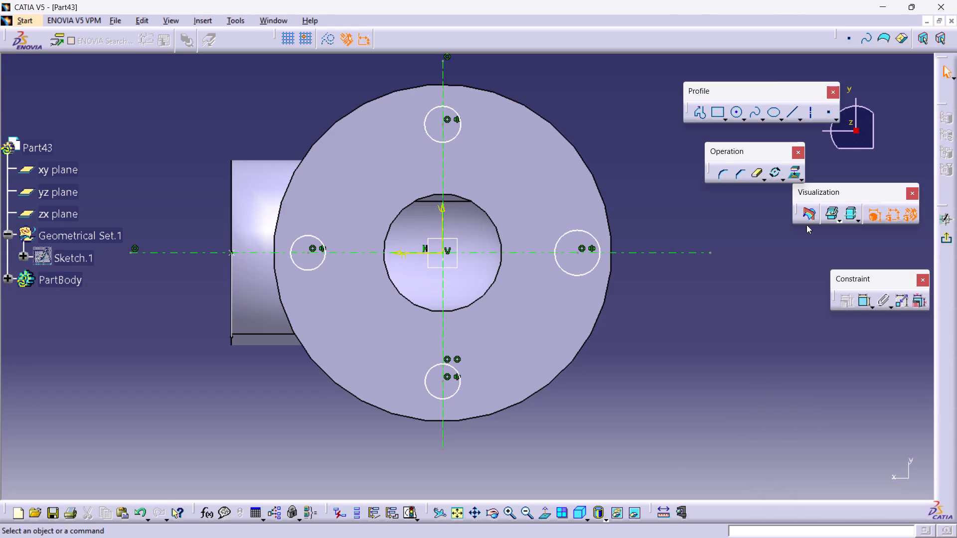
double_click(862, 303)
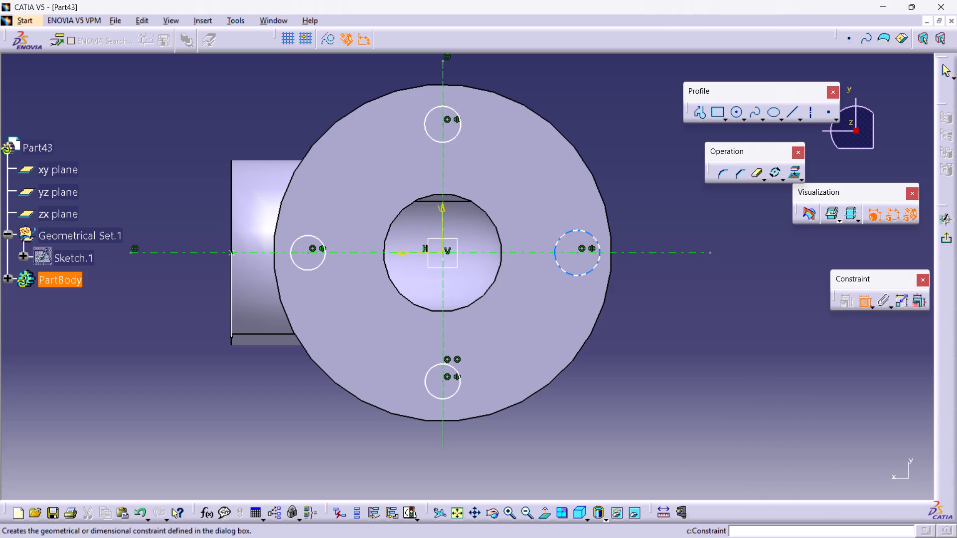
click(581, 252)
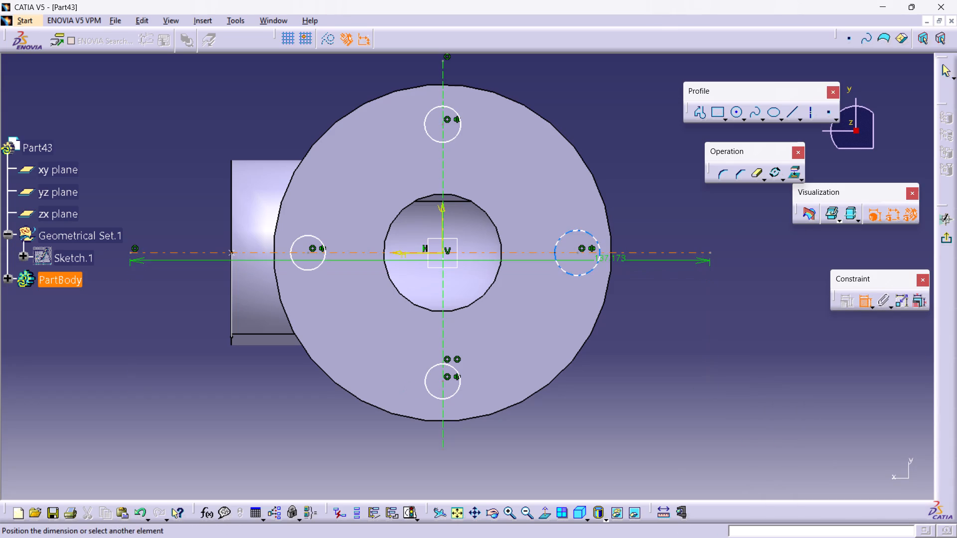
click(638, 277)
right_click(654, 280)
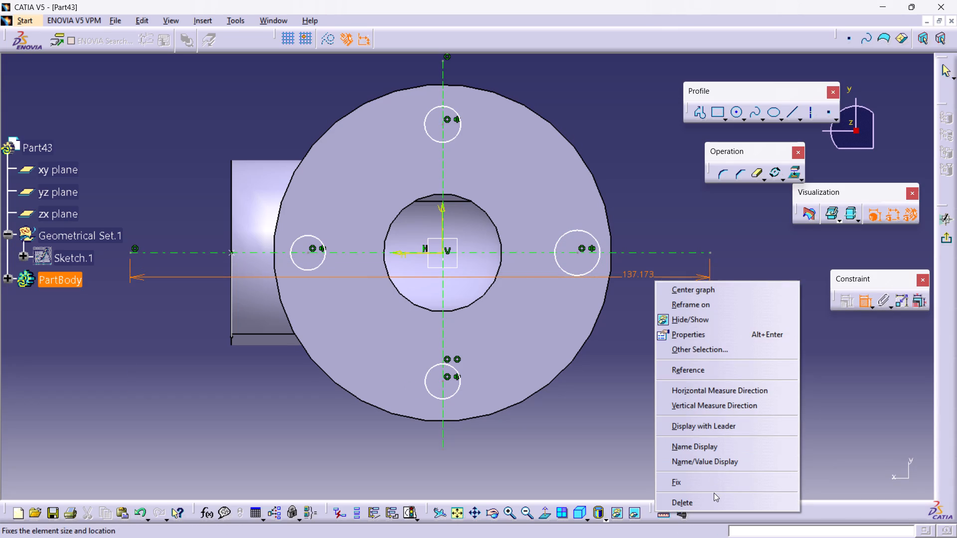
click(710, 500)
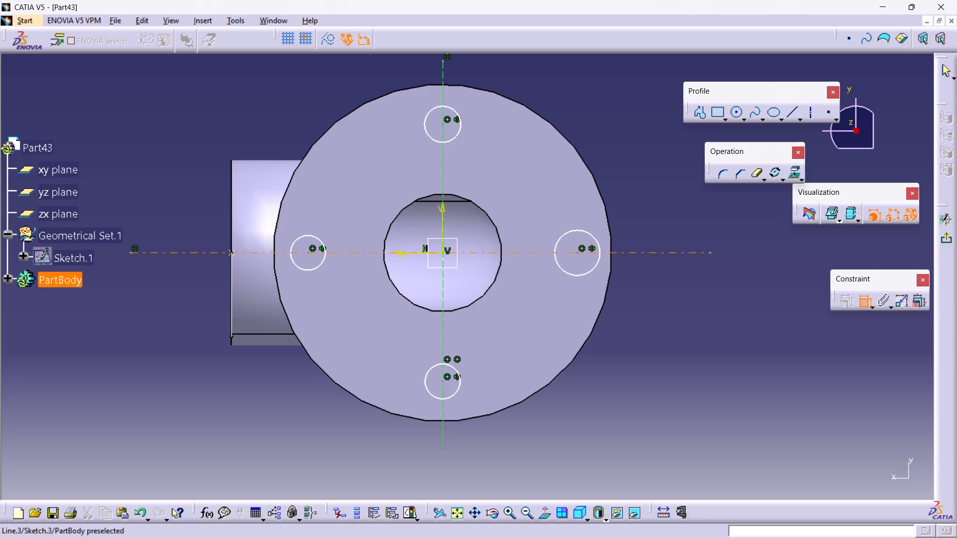
Dimension the centre-to-centre distances of the two circles on the horizontal axis and the two on the vertical axis.
click(576, 253)
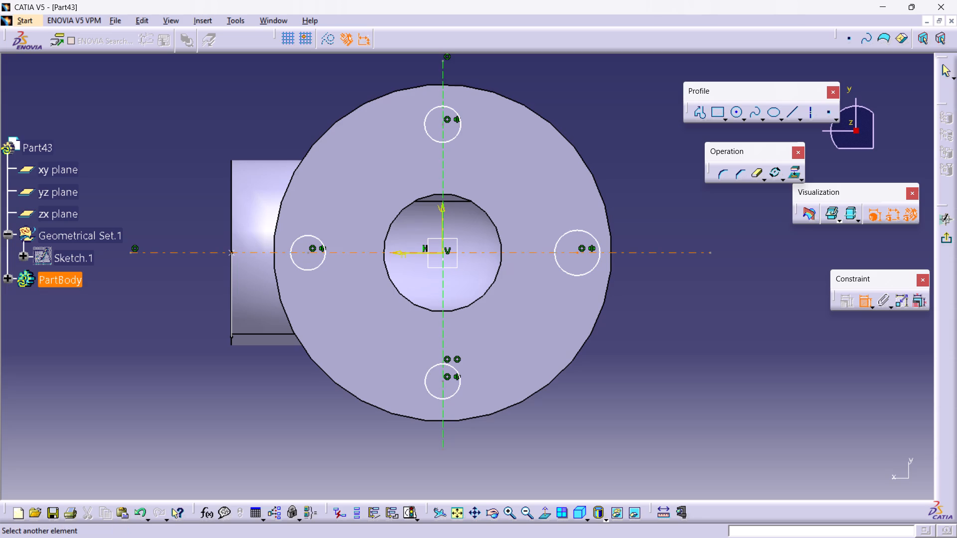
click(308, 254)
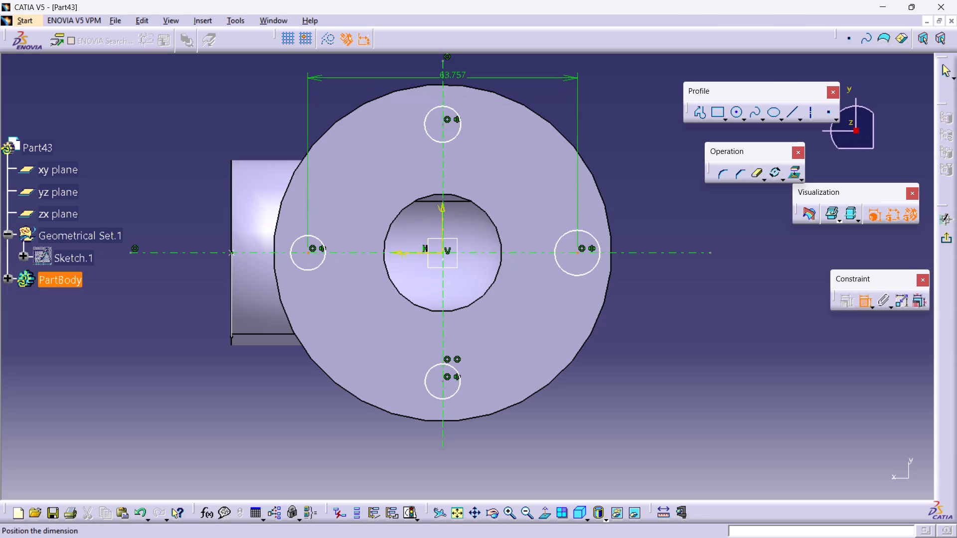
click(482, 70)
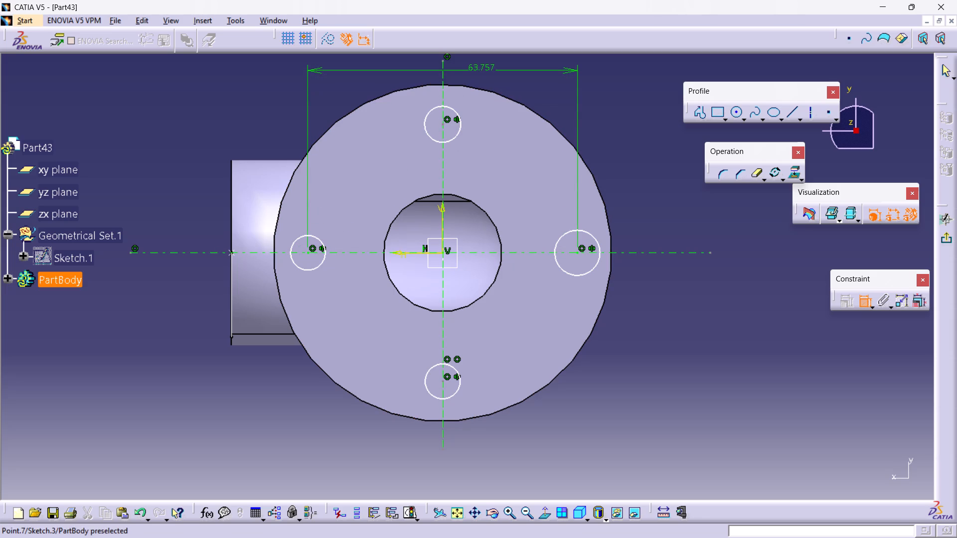
click(443, 126)
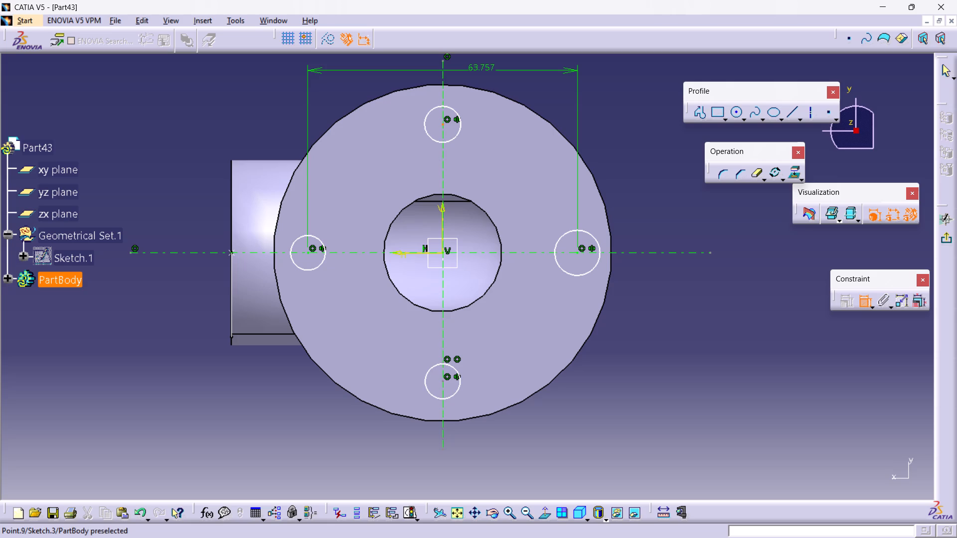
click(443, 382)
click(636, 336)
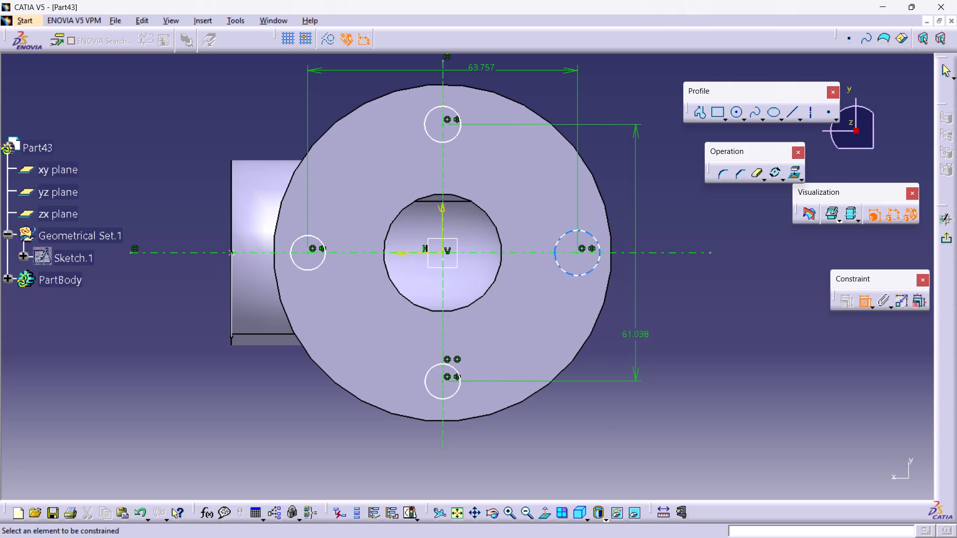
Dimension the diameters of all four bolt-hole circles on the flange face.
click(585, 275)
click(651, 293)
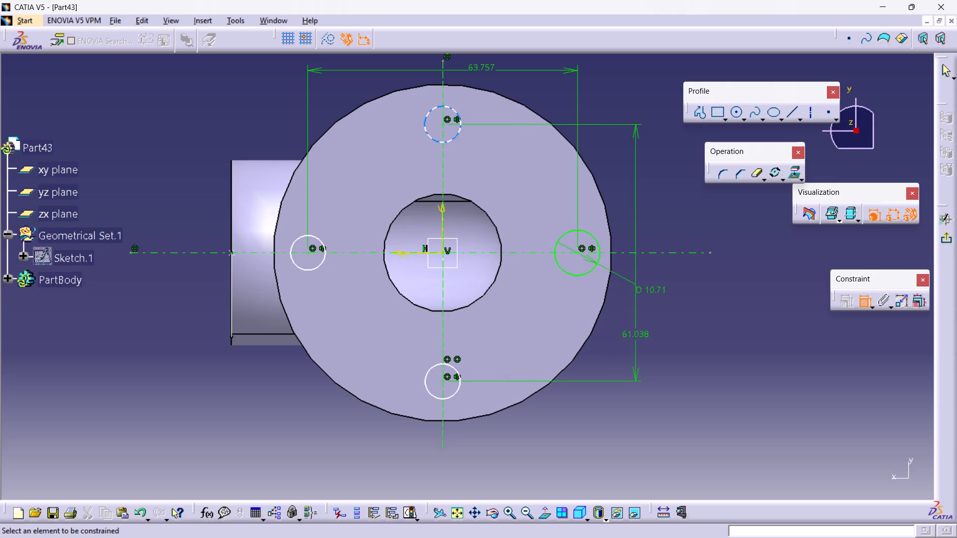
click(460, 136)
click(558, 95)
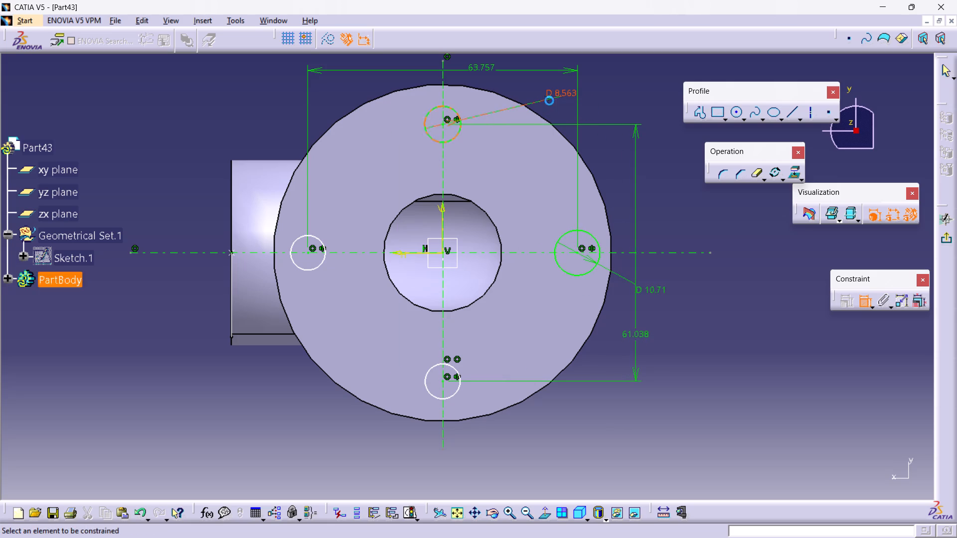
click(323, 244)
click(209, 236)
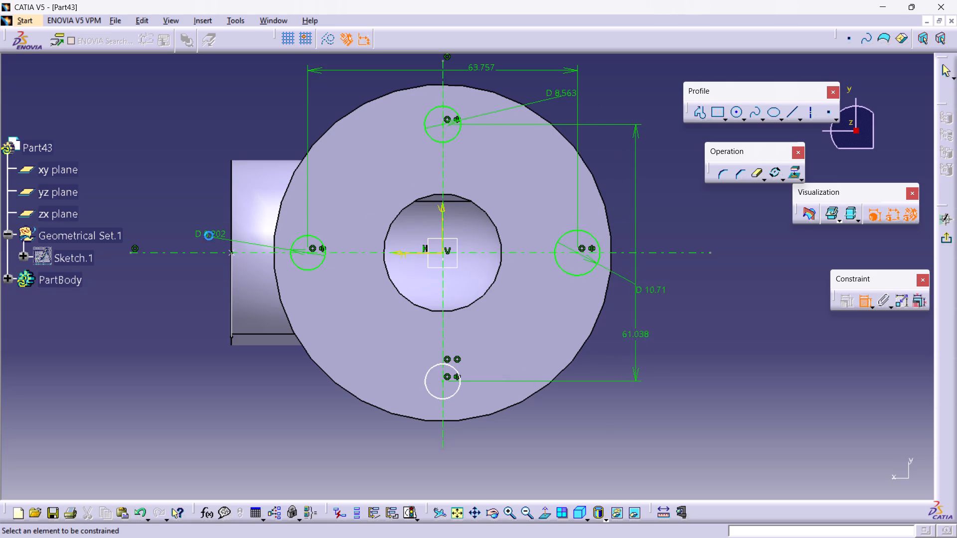
click(426, 376)
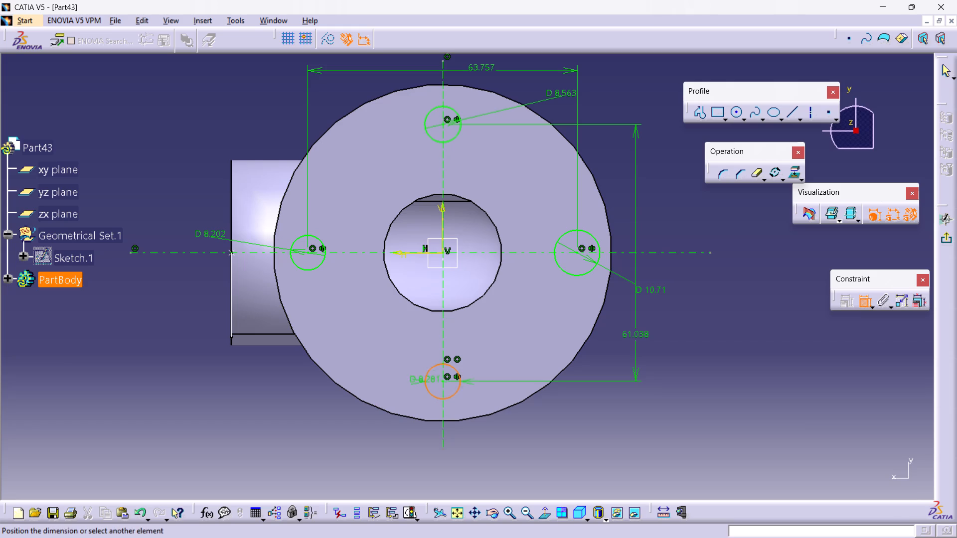
click(283, 402)
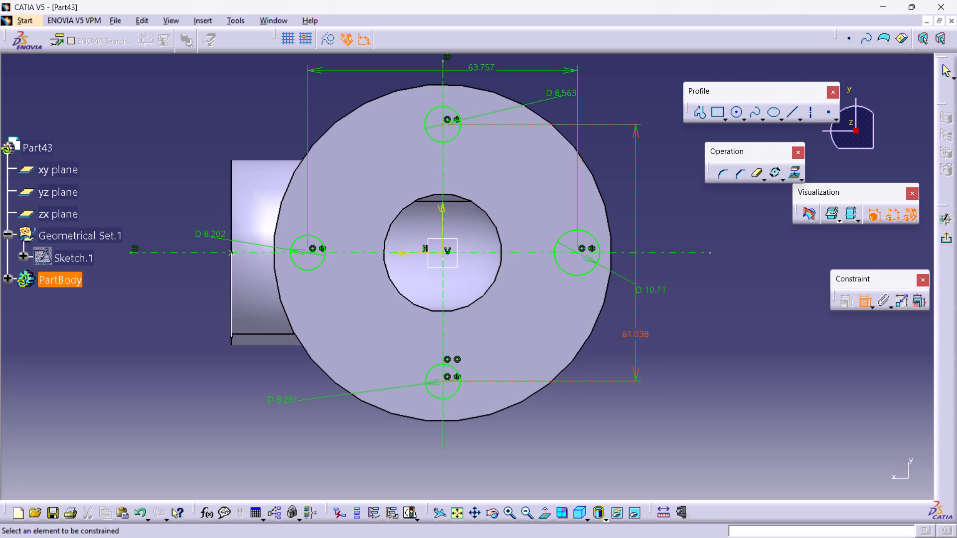
Set the diameters of the right circle on the horizontal axis and the upper circle on the vertical axis to 7 mm.
double_click(662, 292)
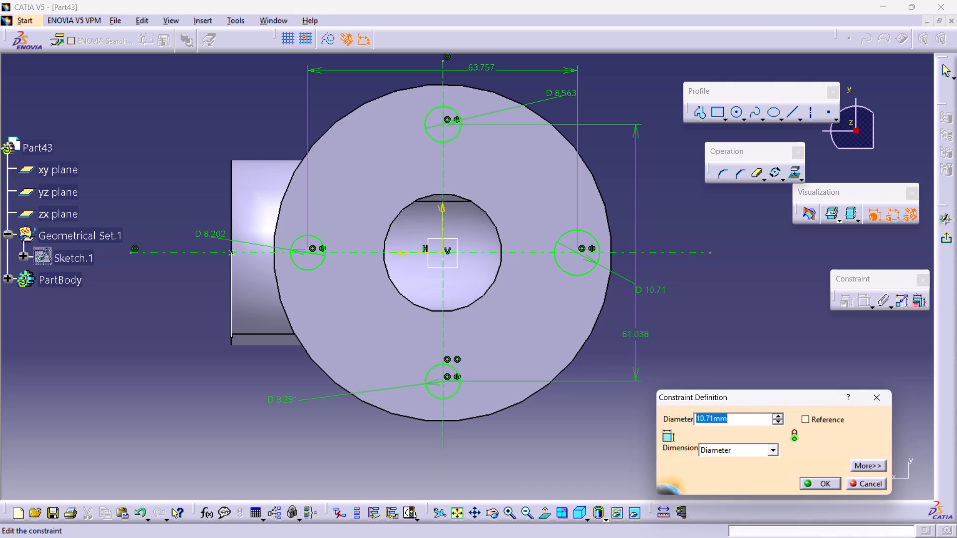
key(7)
key(Return)
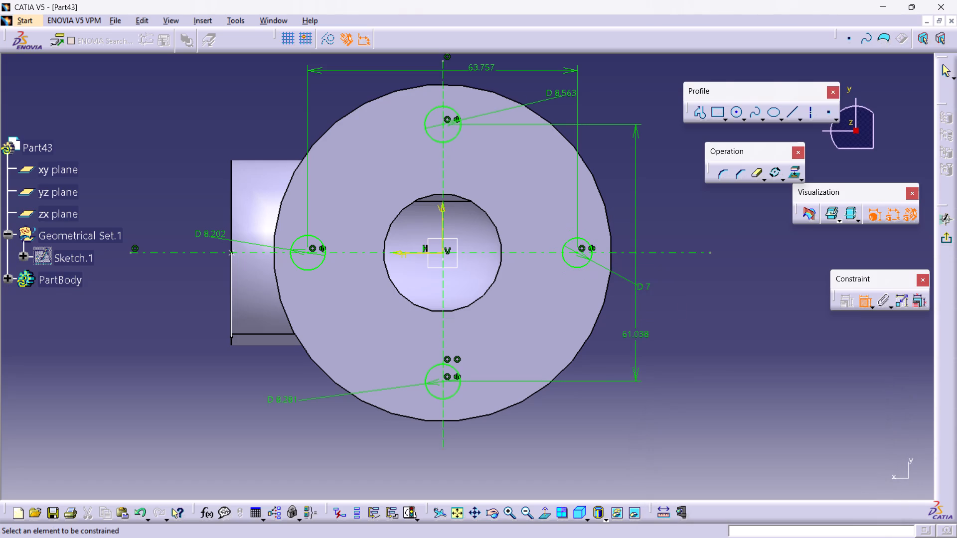
double_click(557, 92)
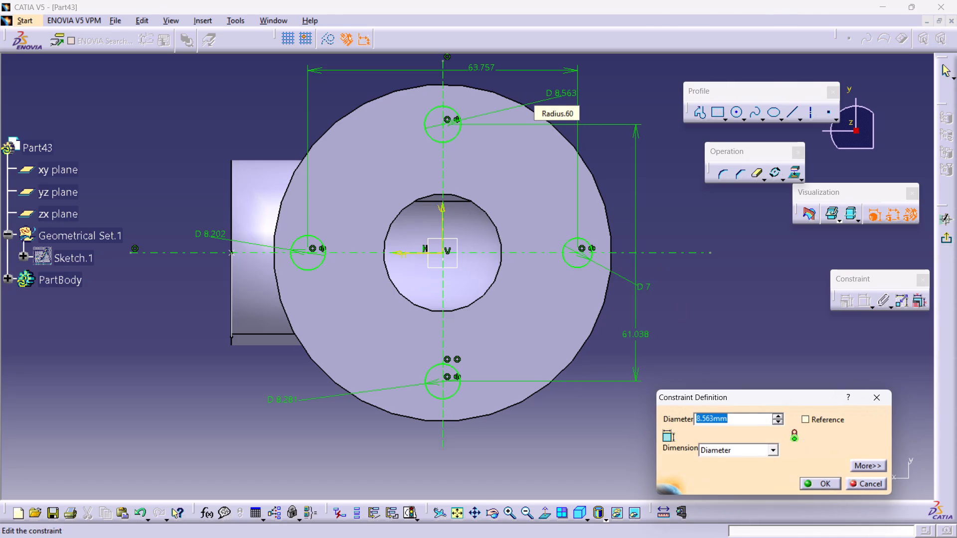
key(7)
key(Return)
Set the diameters of the lower and left bolt-hole circles to 7 mm and exit the sketch.
double_click(281, 398)
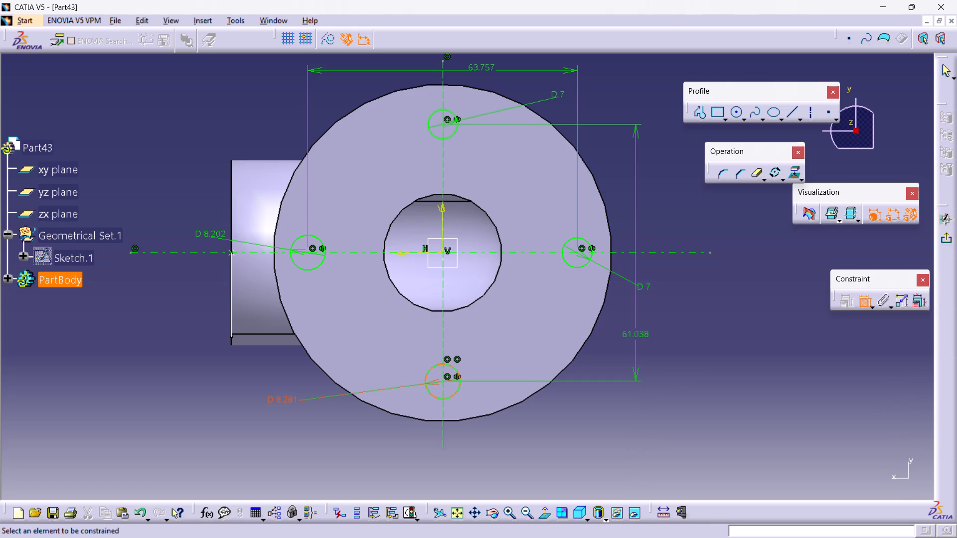
click(293, 404)
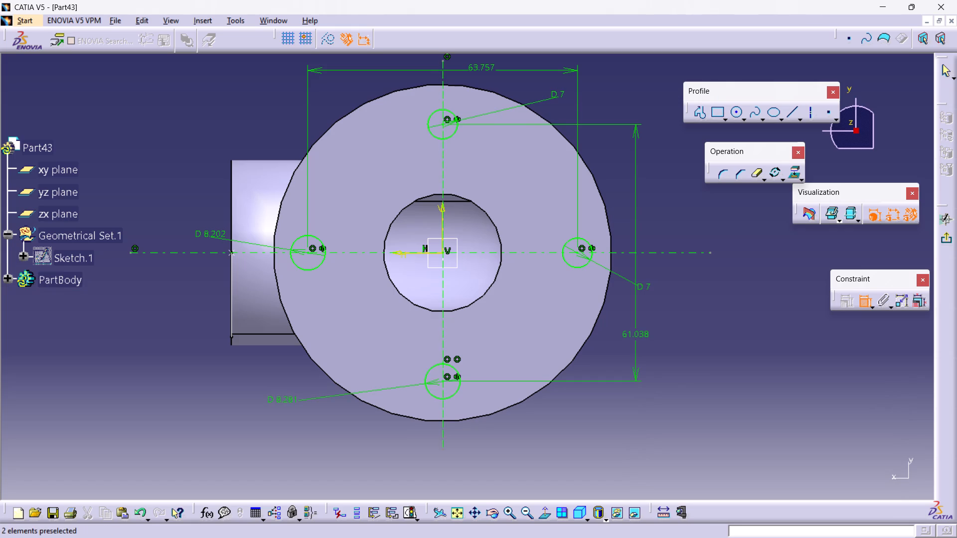
click(291, 399)
click(291, 399)
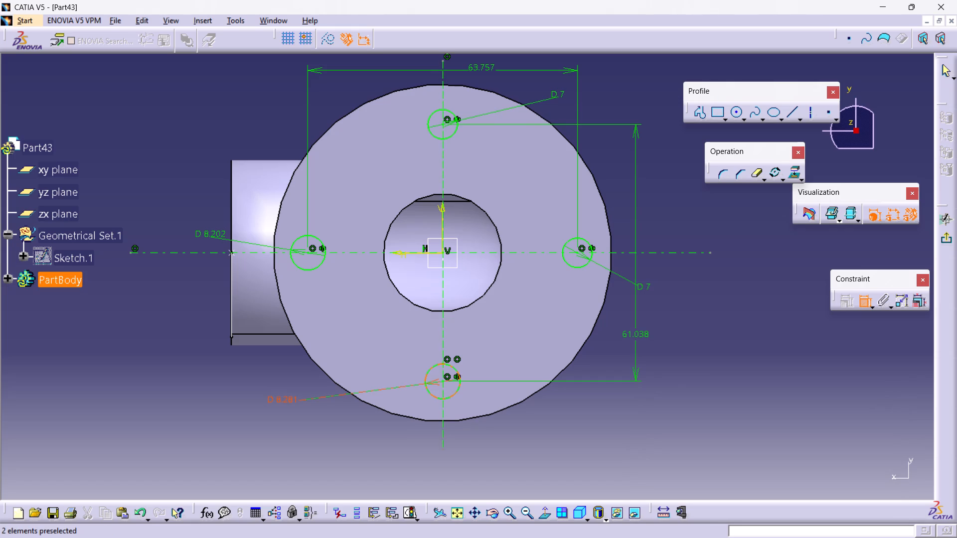
click(291, 399)
double_click(291, 399)
double_click(291, 398)
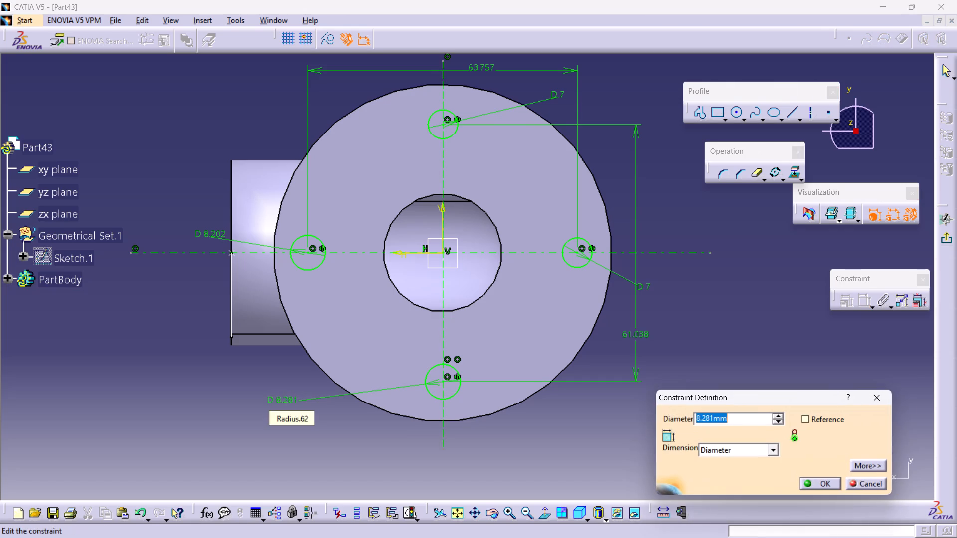
key(7)
key(Return)
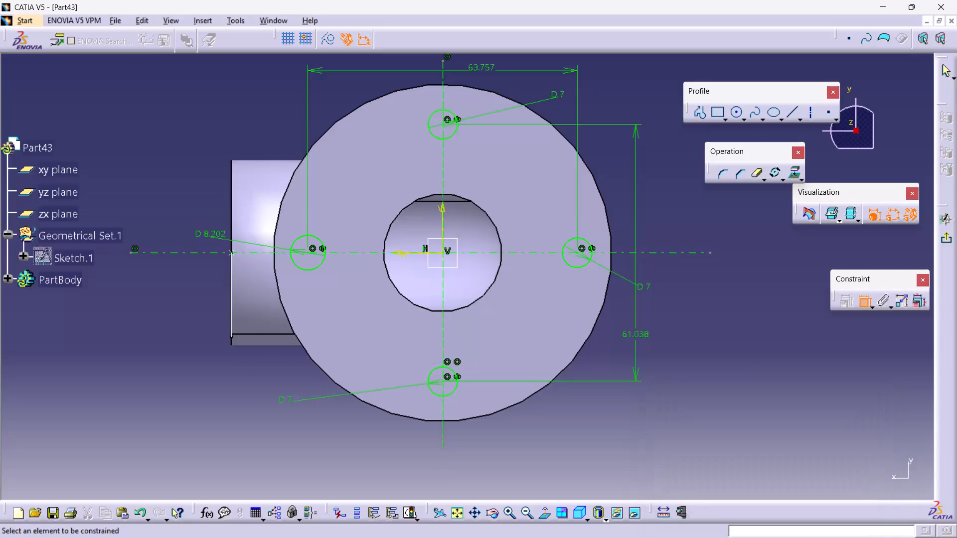
double_click(212, 233)
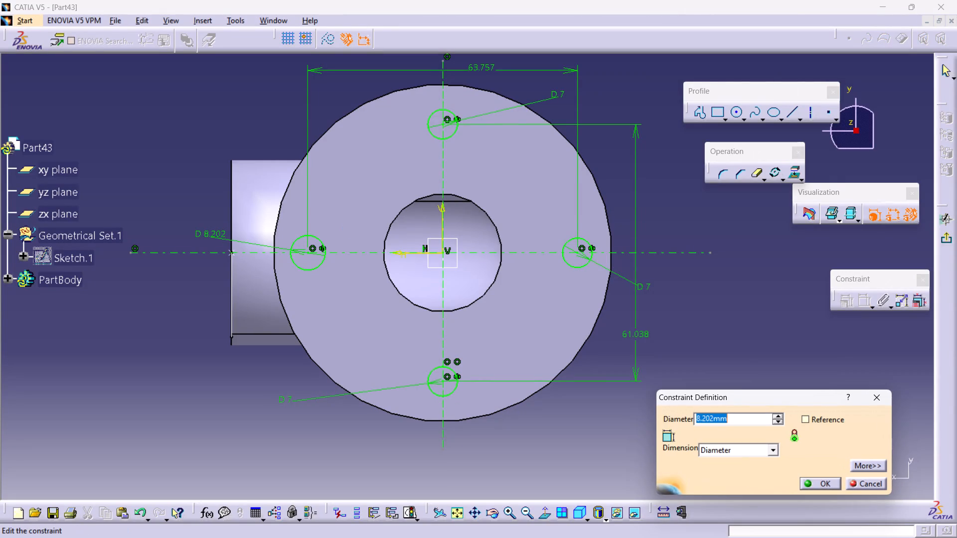
key(7)
key(Return)
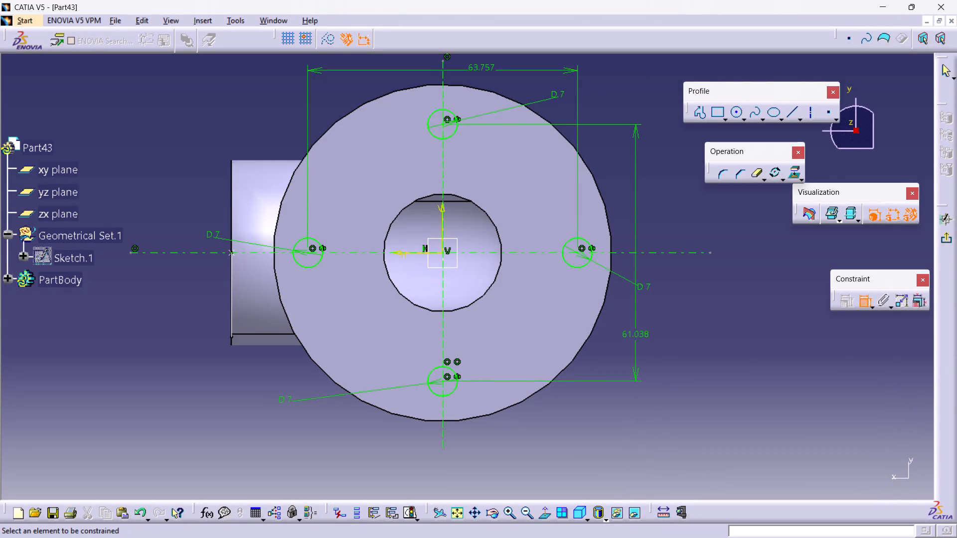
click(951, 235)
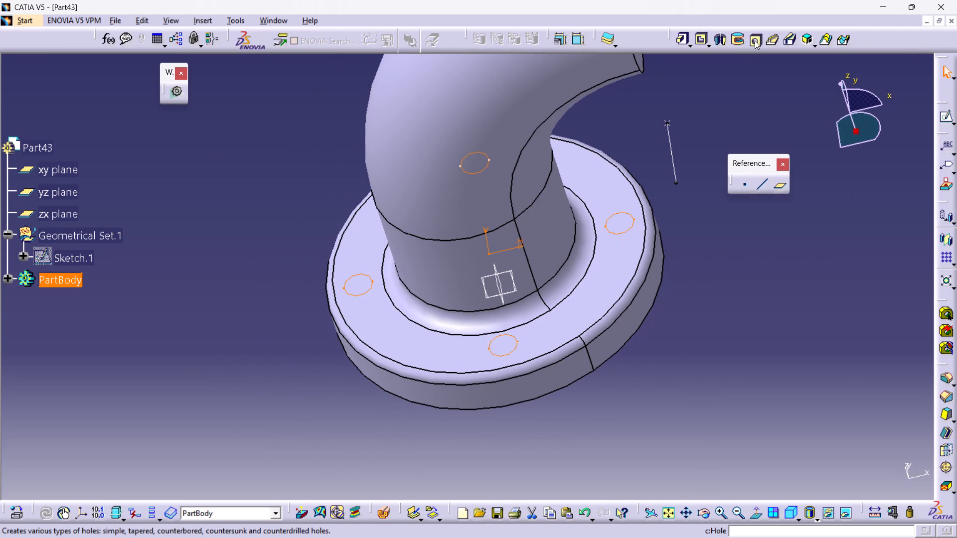
Cut the four bolt holes through the flange with a Pocket of Sketch.3 using the Up to next limit.
click(756, 39)
click(696, 38)
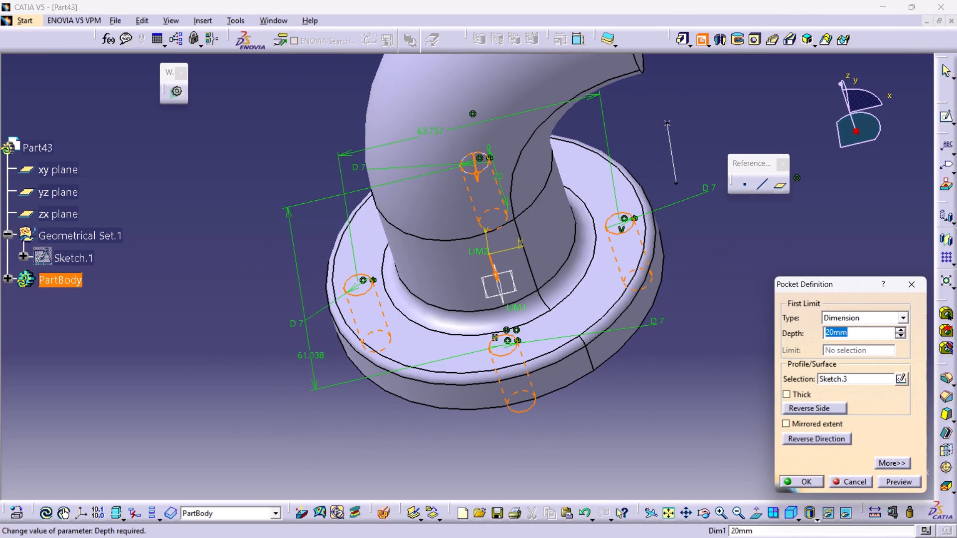
click(898, 314)
click(875, 339)
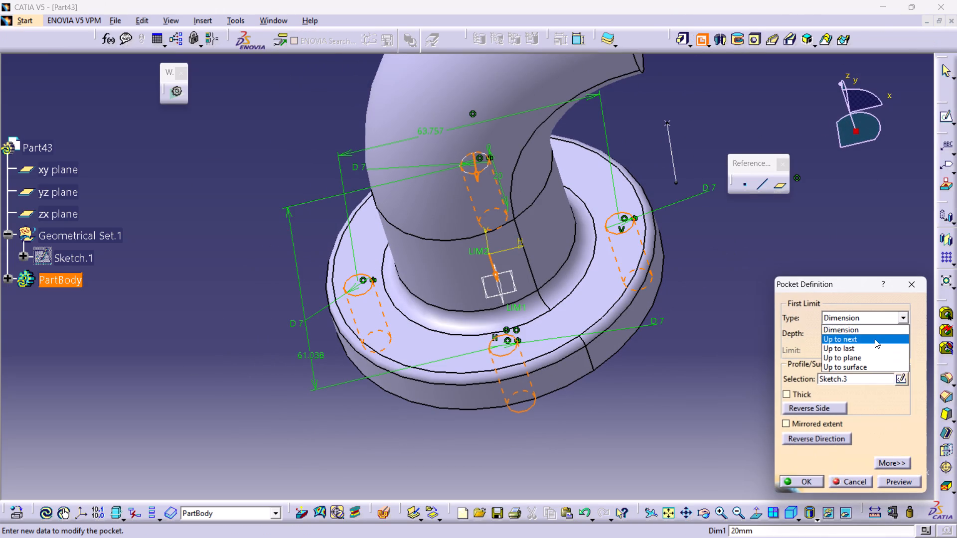
click(903, 483)
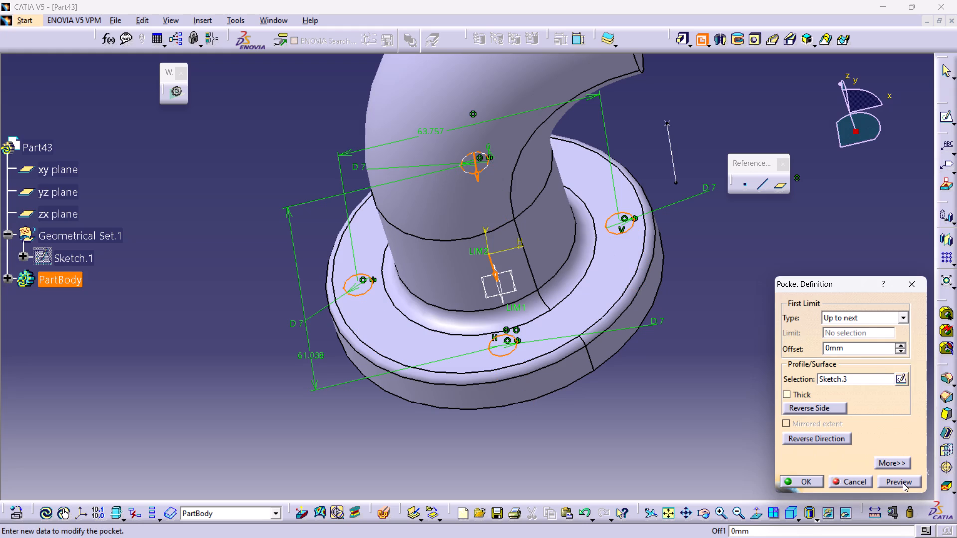
click(803, 484)
click(754, 425)
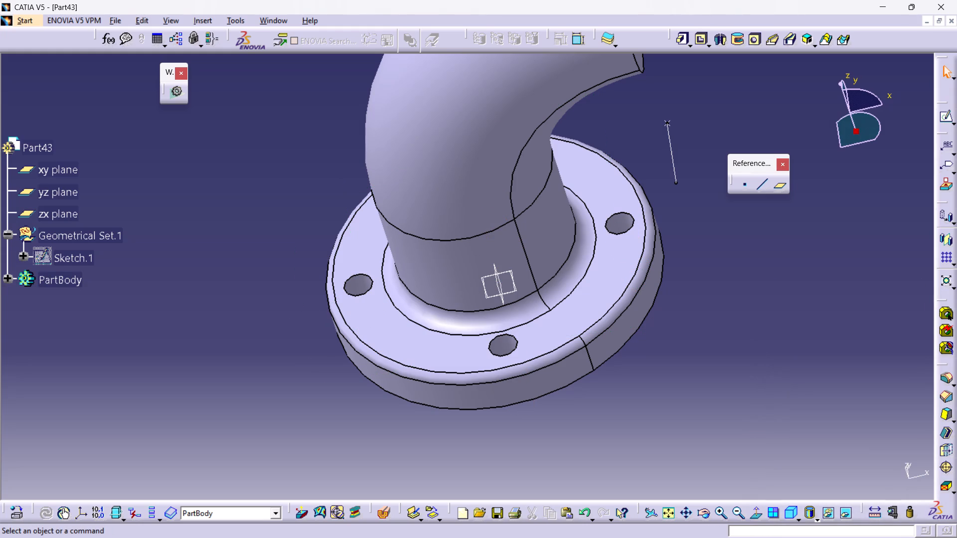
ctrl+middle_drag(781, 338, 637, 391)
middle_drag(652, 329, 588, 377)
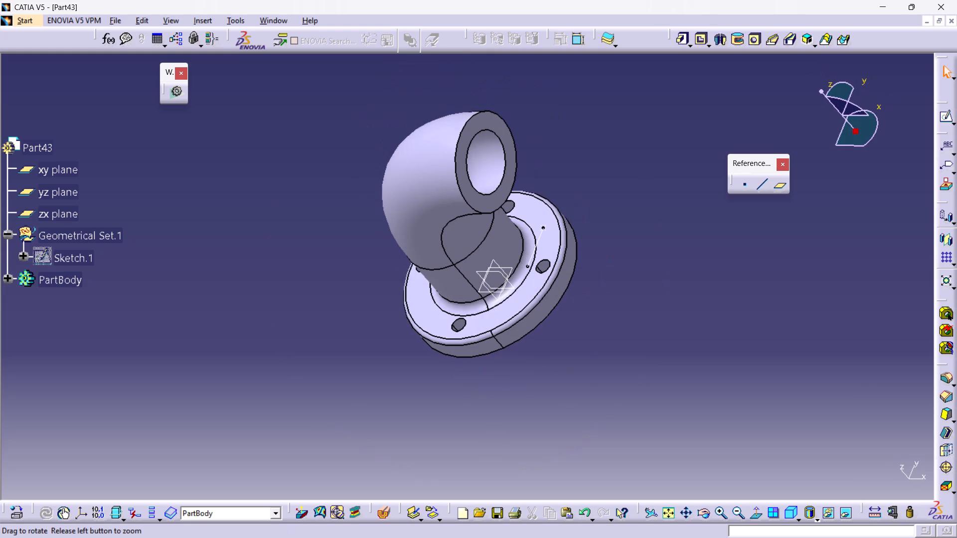
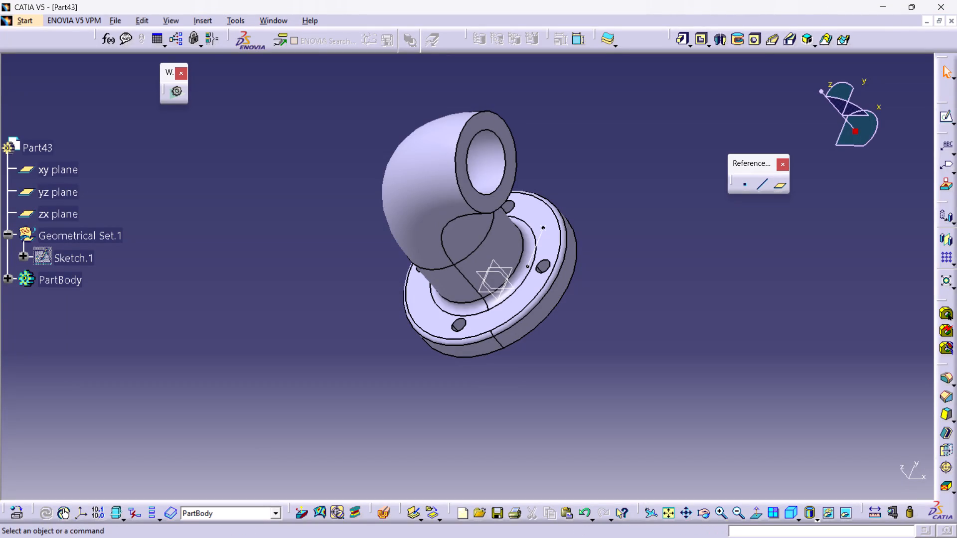
Open a sketch on the annular end face of the elbow and project its inner and outer circular edges into the sketch.
click(505, 191)
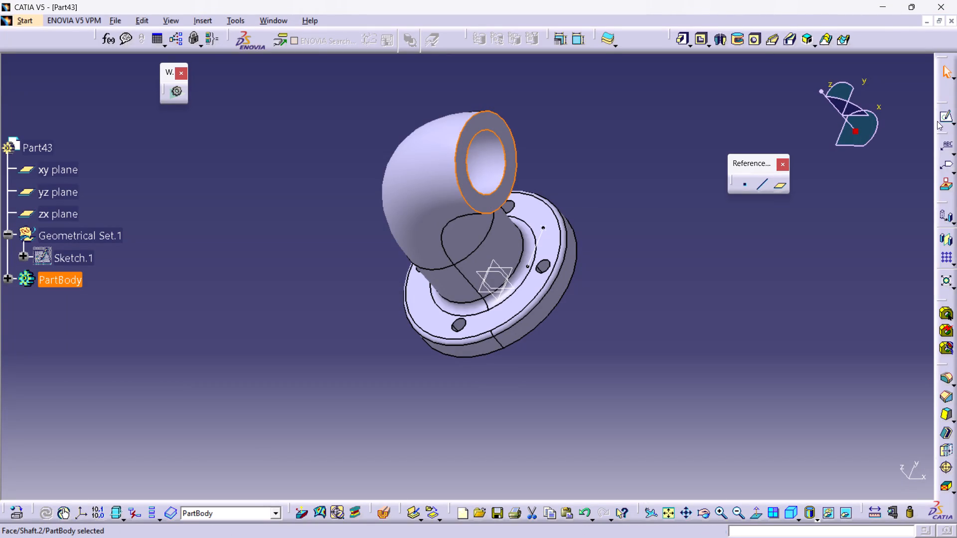
click(944, 118)
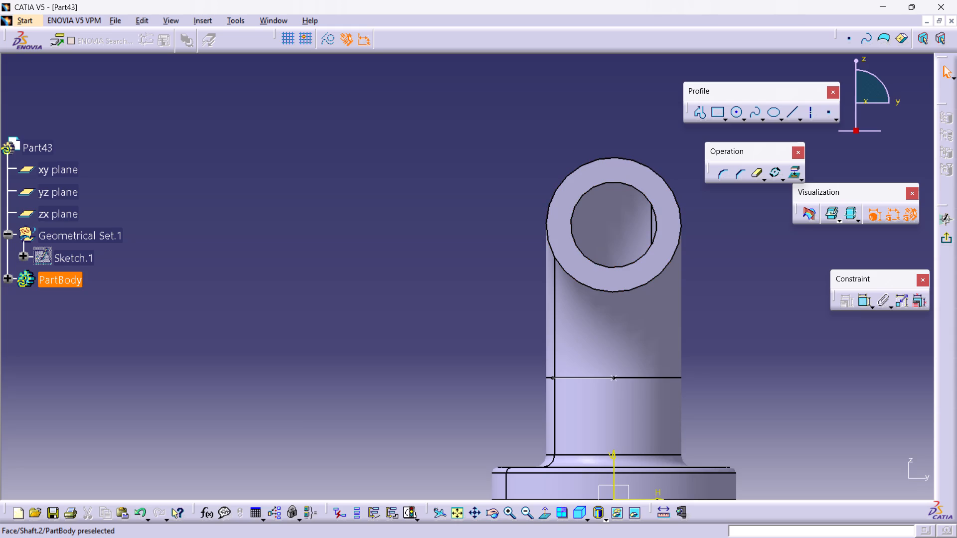
click(593, 191)
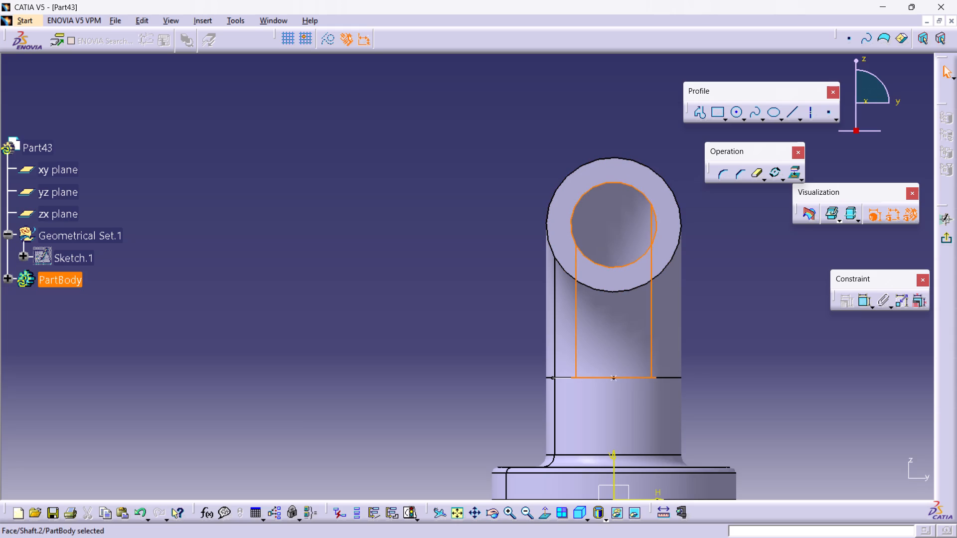
click(739, 264)
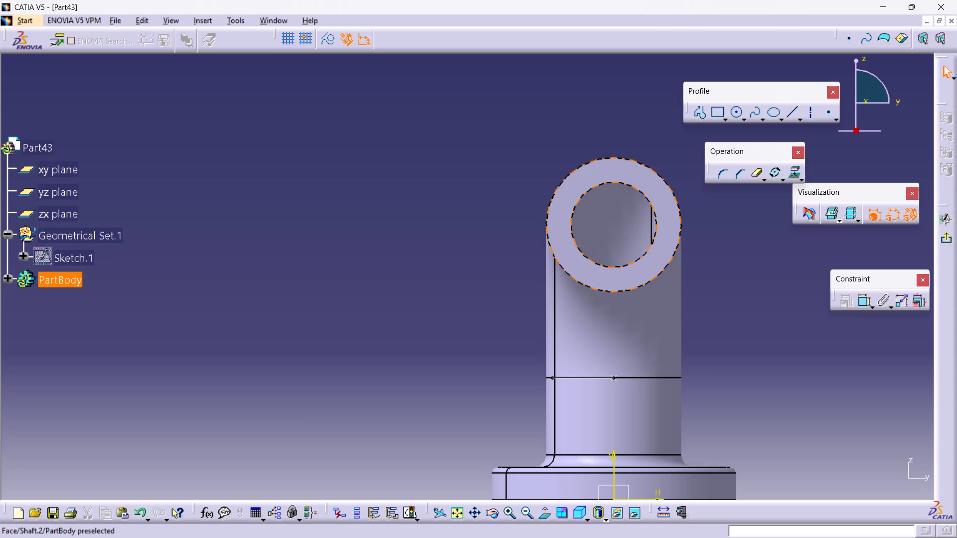
click(648, 247)
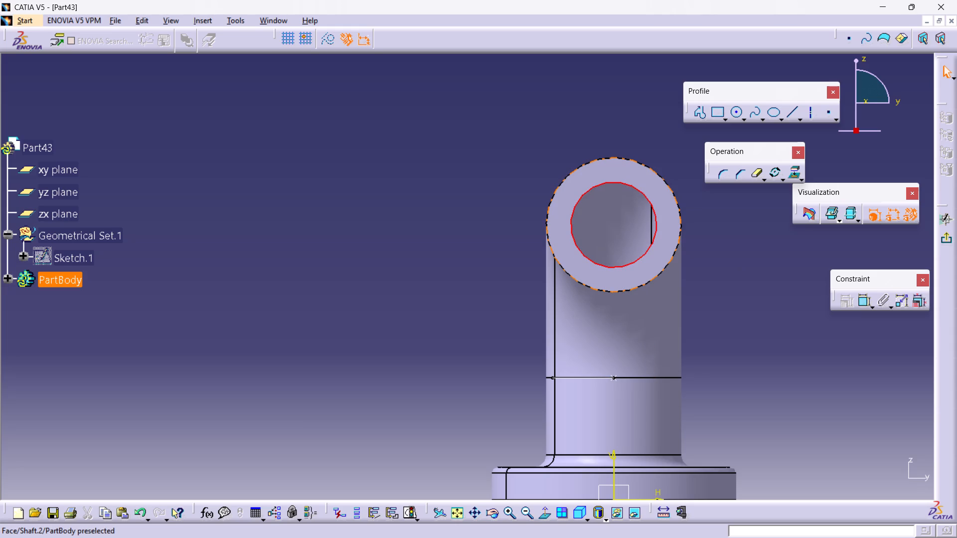
click(676, 246)
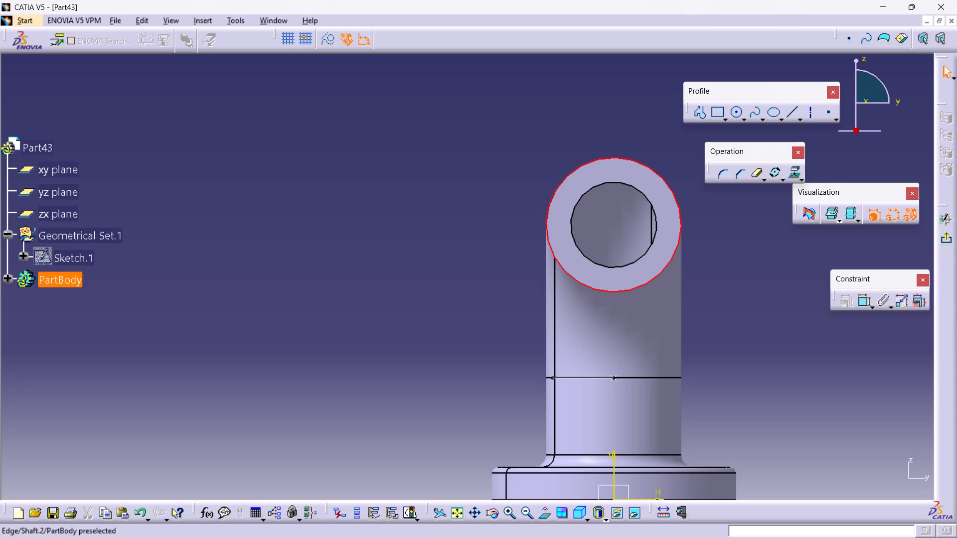
ctrl+click(656, 231)
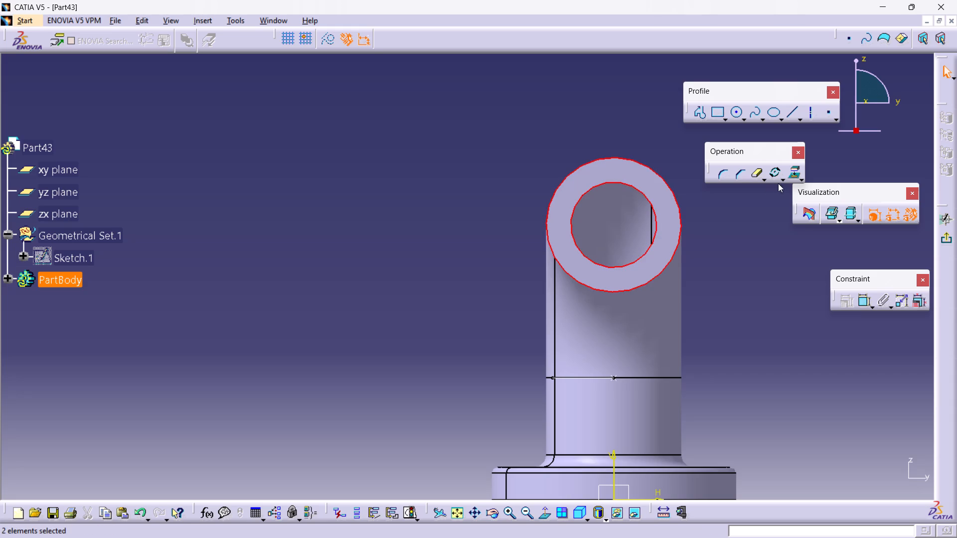
click(790, 176)
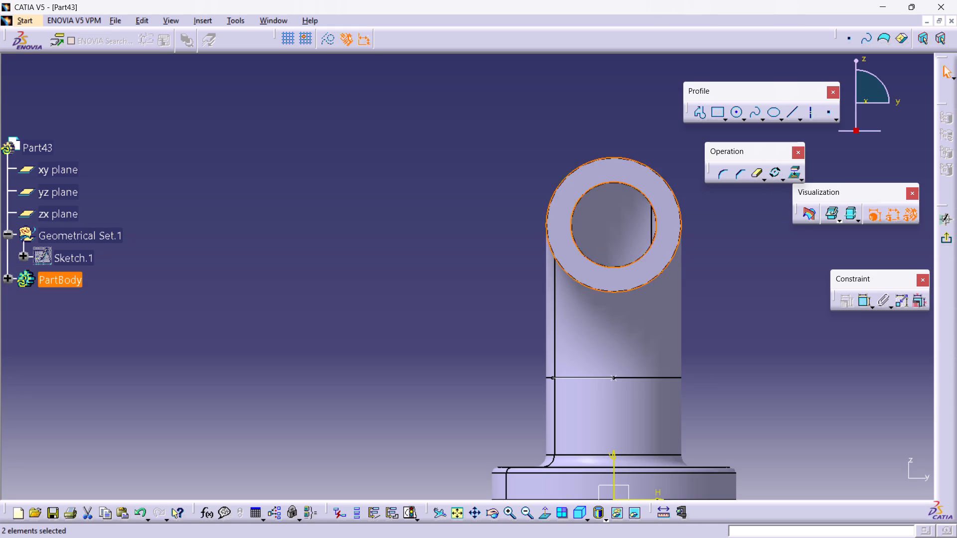
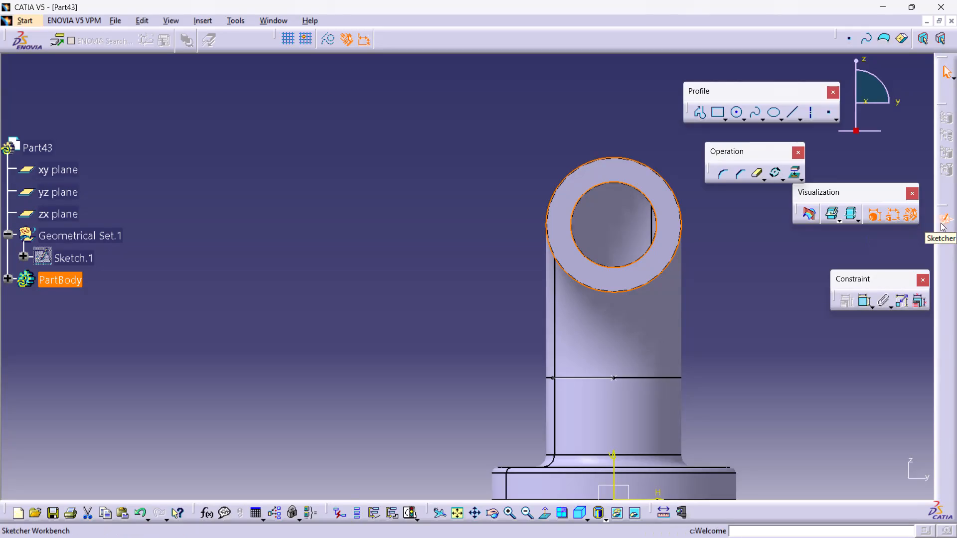
Exit the sketch and pad the projected ring profile outward from the elbow's open end by 7 mm.
click(950, 244)
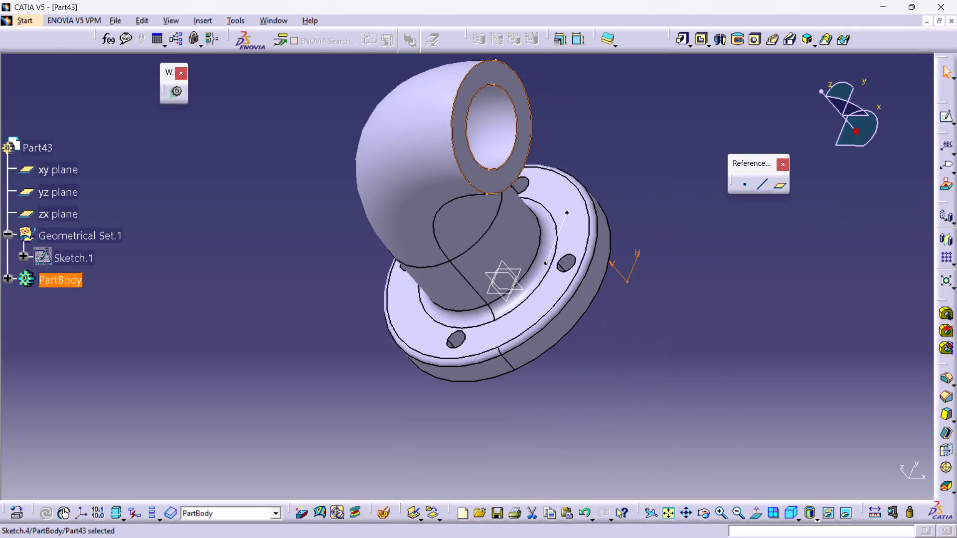
click(678, 37)
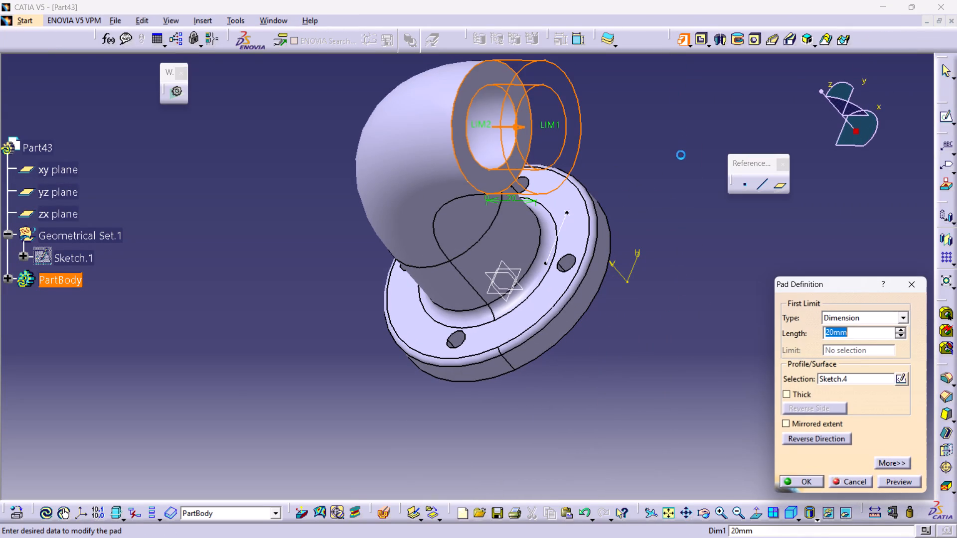
key(7)
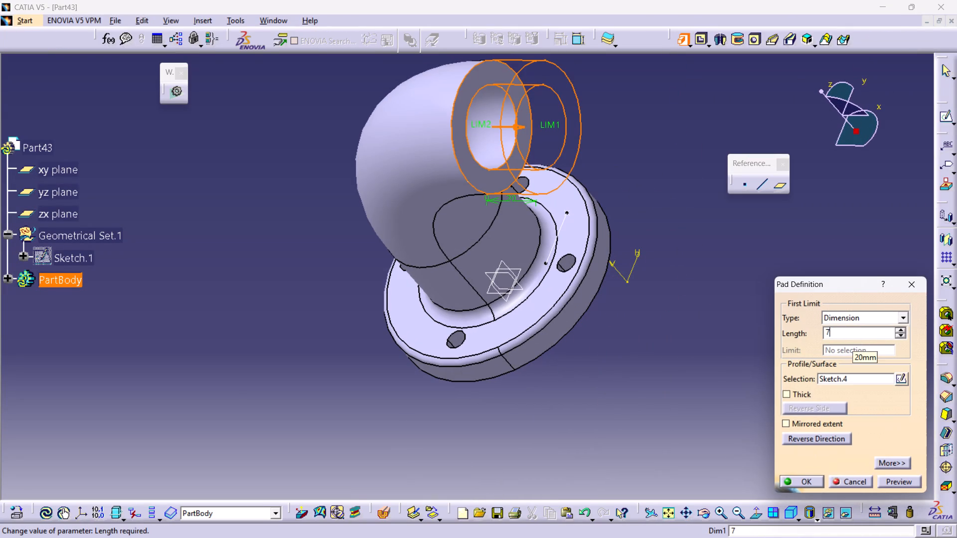
scroll(862, 338, down, 1)
click(903, 477)
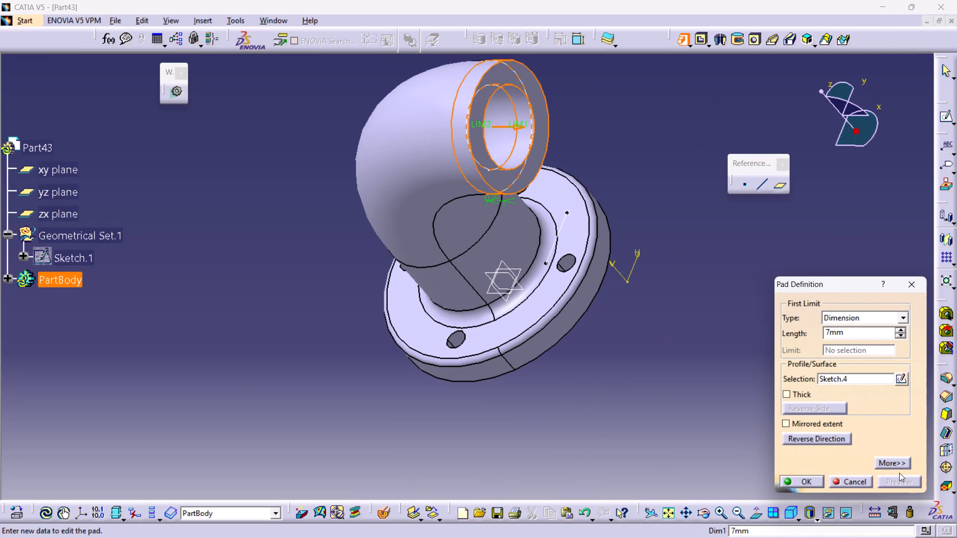
click(800, 484)
click(754, 422)
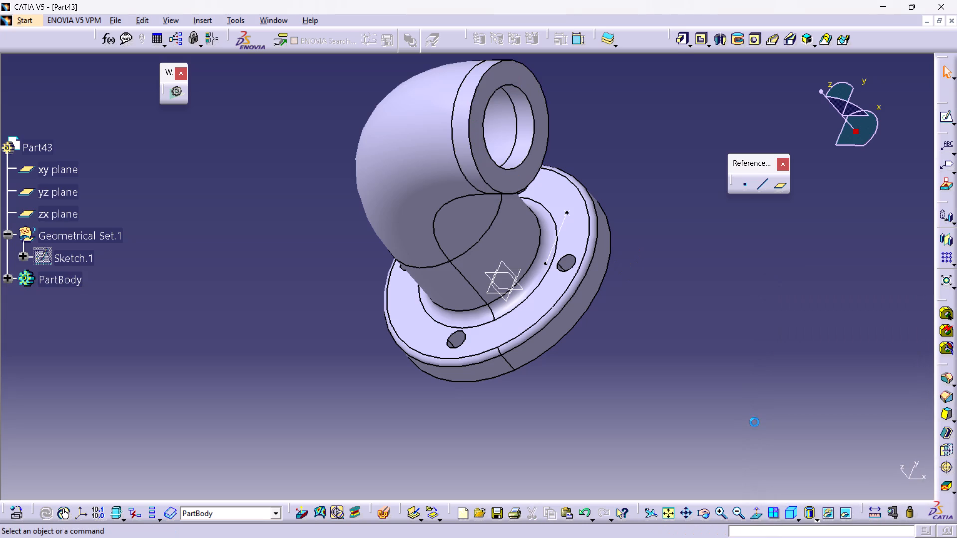
Open a sketch on the padded collar's annular end face and project its inner circular edge.
click(523, 182)
click(940, 113)
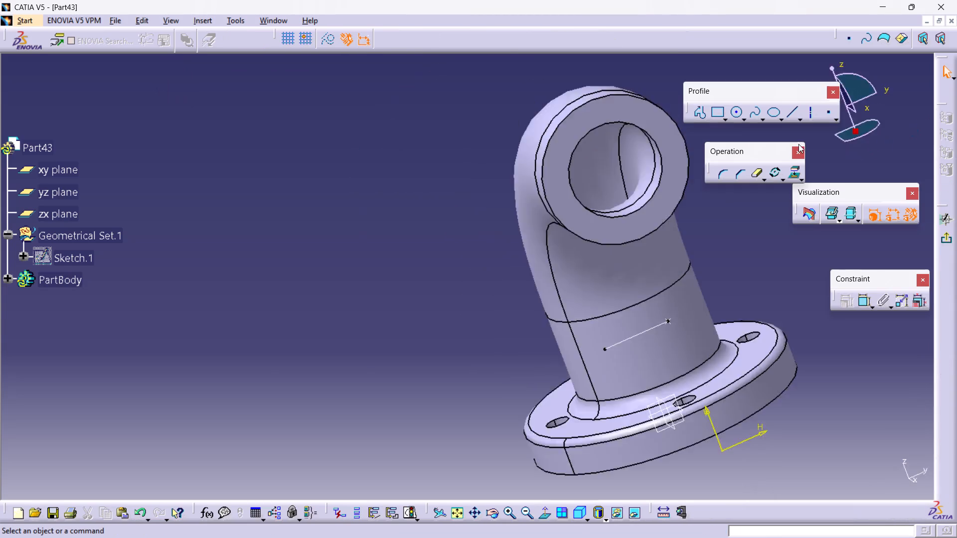
middle_drag(686, 209, 617, 175)
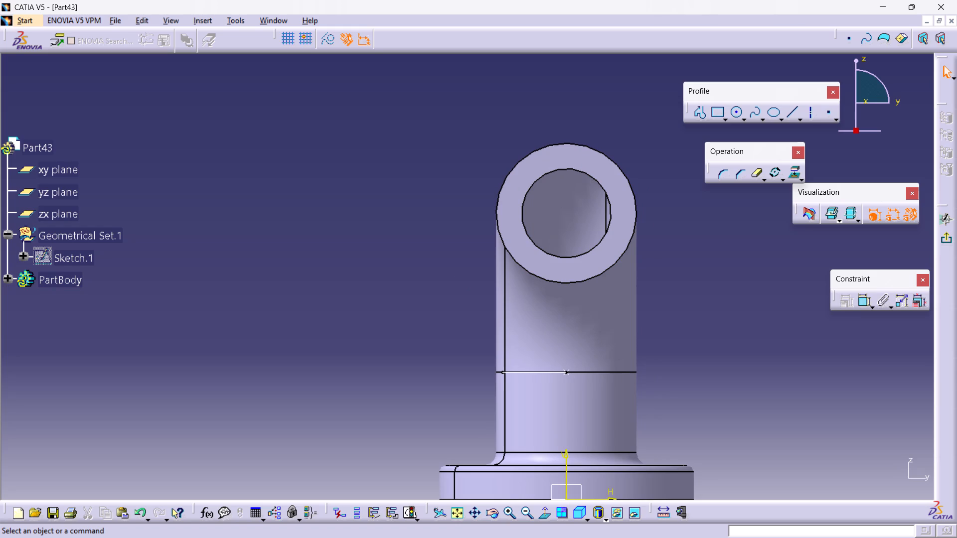
click(602, 238)
click(794, 175)
click(784, 240)
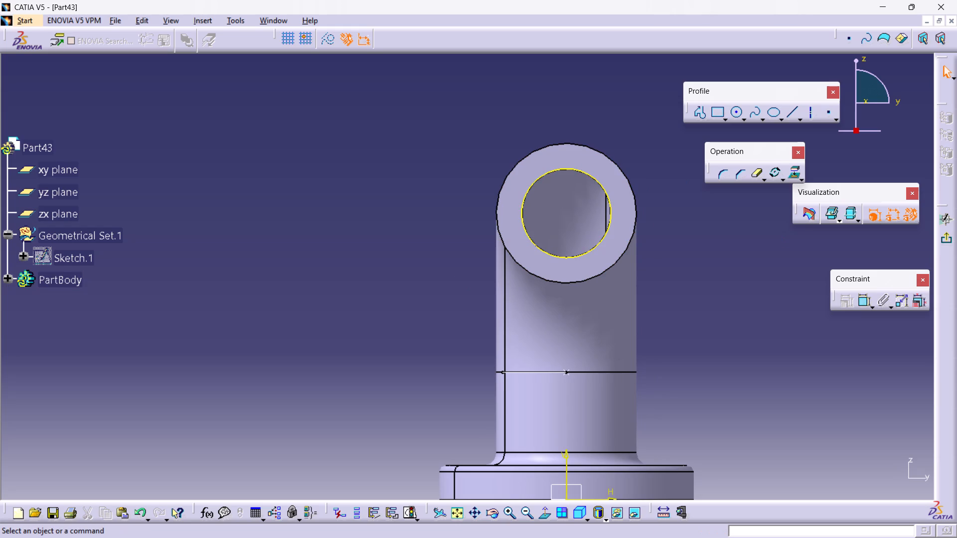
Draw a circle about 53 mm in diameter around the elbow end, concentric with the projected bore edge.
click(739, 113)
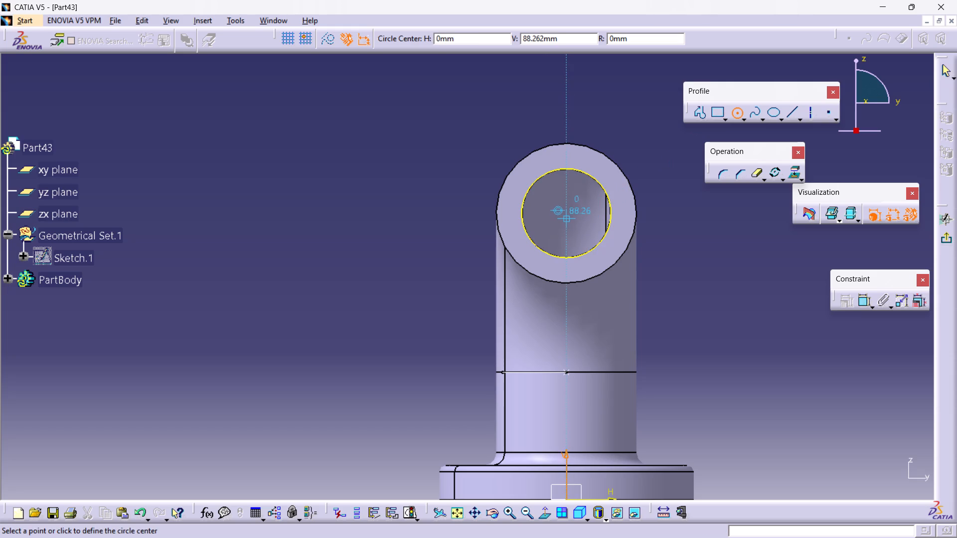
click(566, 213)
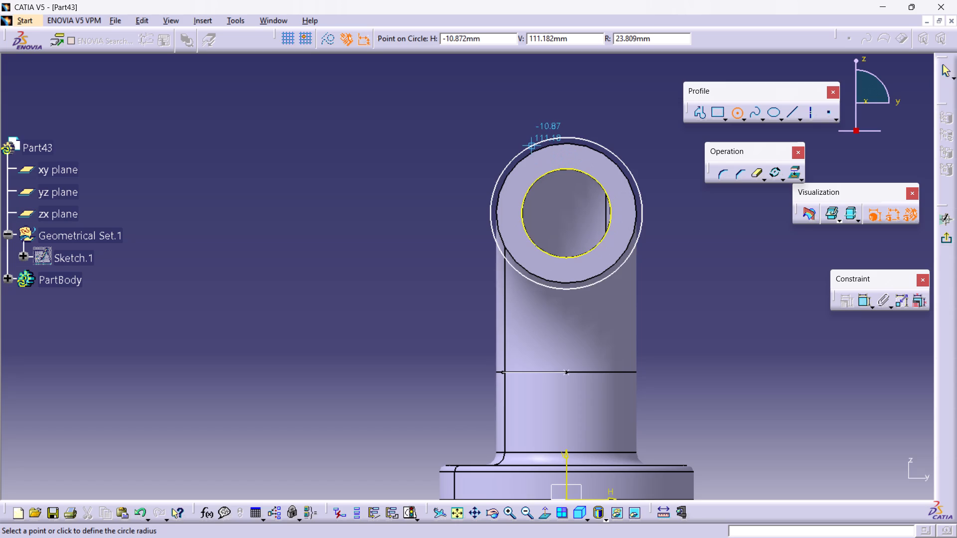
click(532, 134)
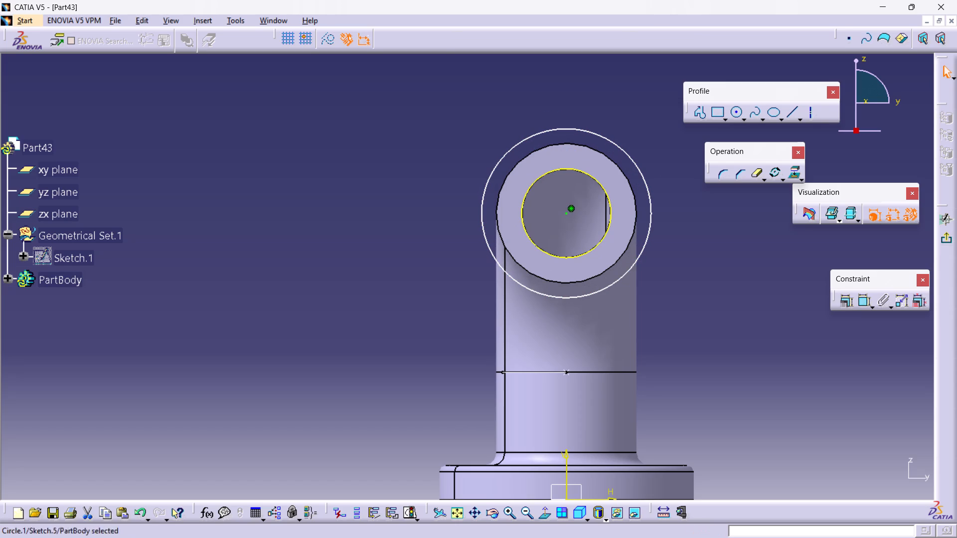
Draw a vertical axis line through the circle's centre and a horizontal axis line at the centre's height.
click(809, 118)
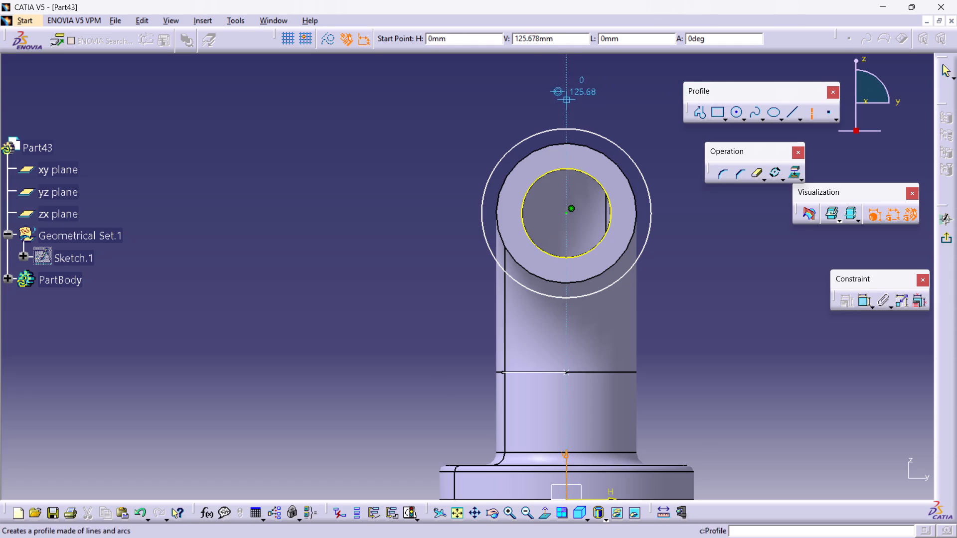
drag(568, 90, 544, 115)
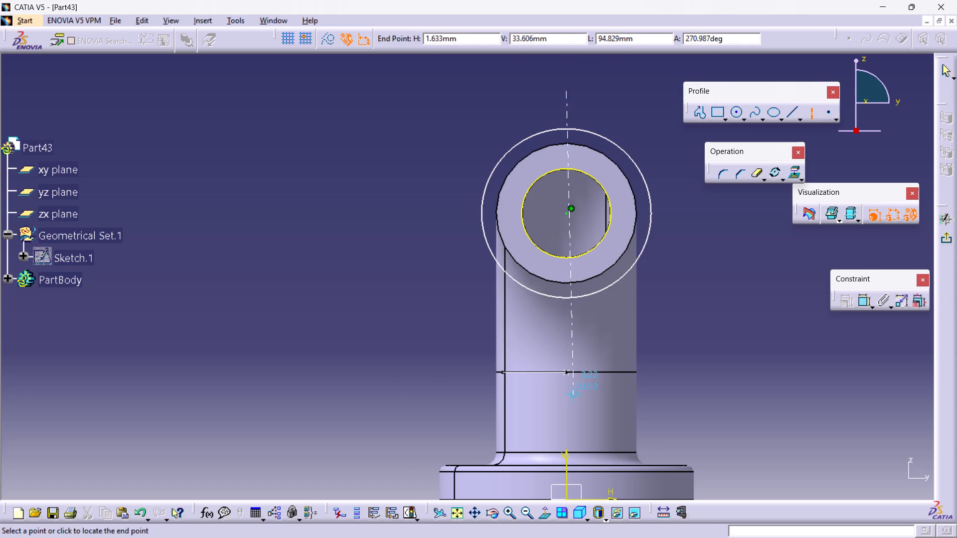
click(564, 446)
click(715, 238)
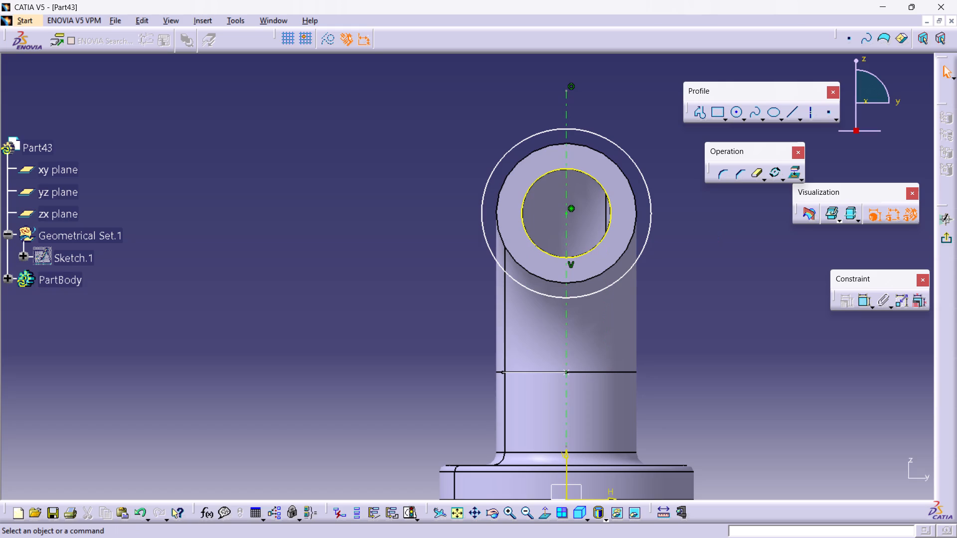
click(809, 116)
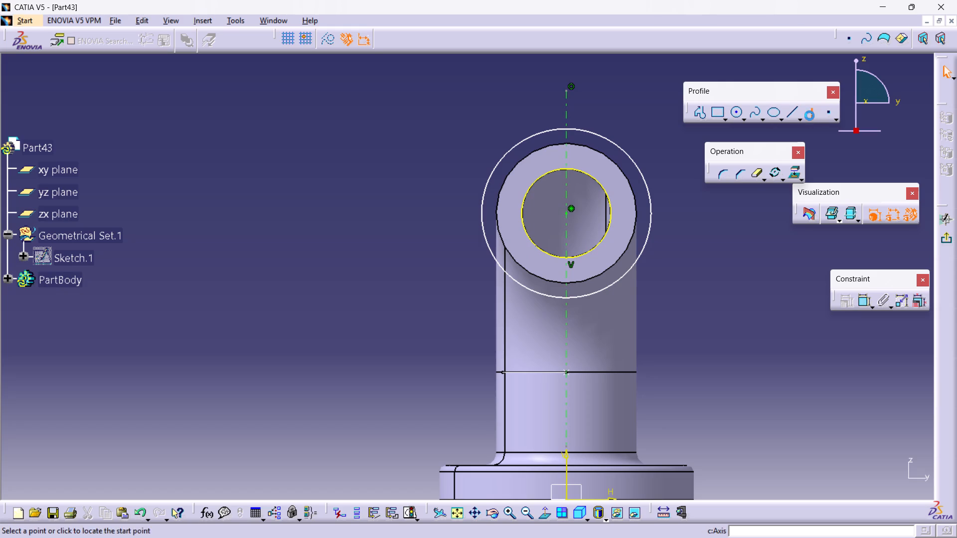
click(279, 212)
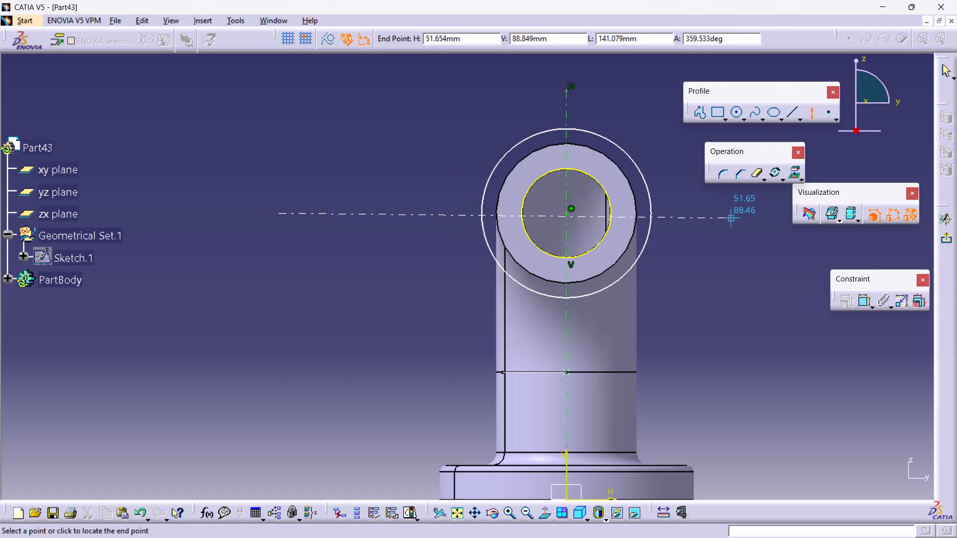
click(730, 213)
click(766, 244)
Lengthen the horizontal axis line and constrain it with Coincidence to the circle's centre point.
middle_drag(682, 255, 586, 303)
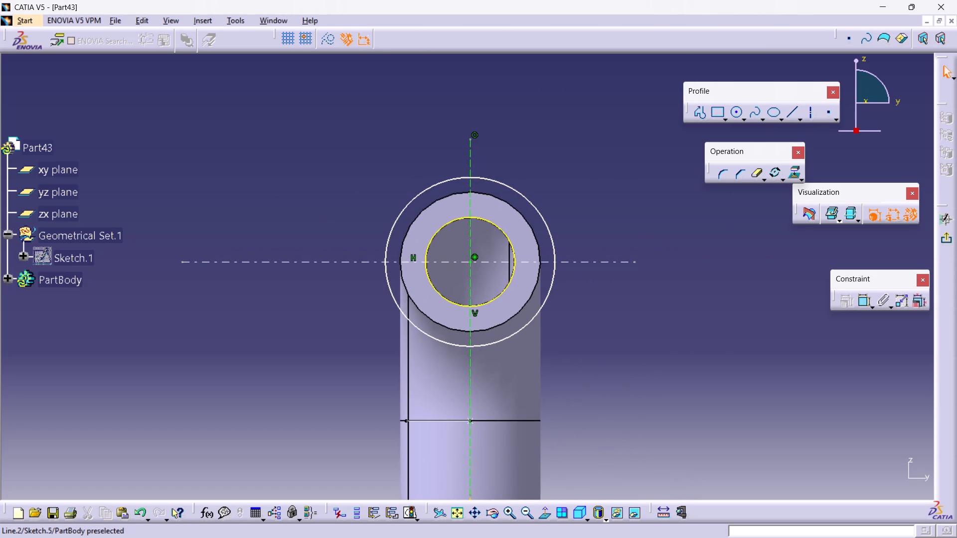
drag(637, 263, 692, 271)
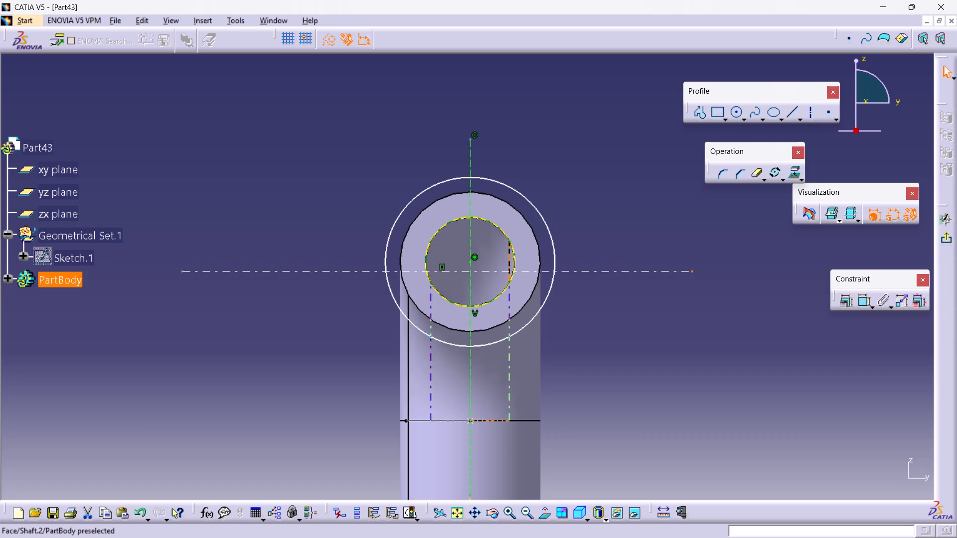
click(490, 271)
click(470, 262)
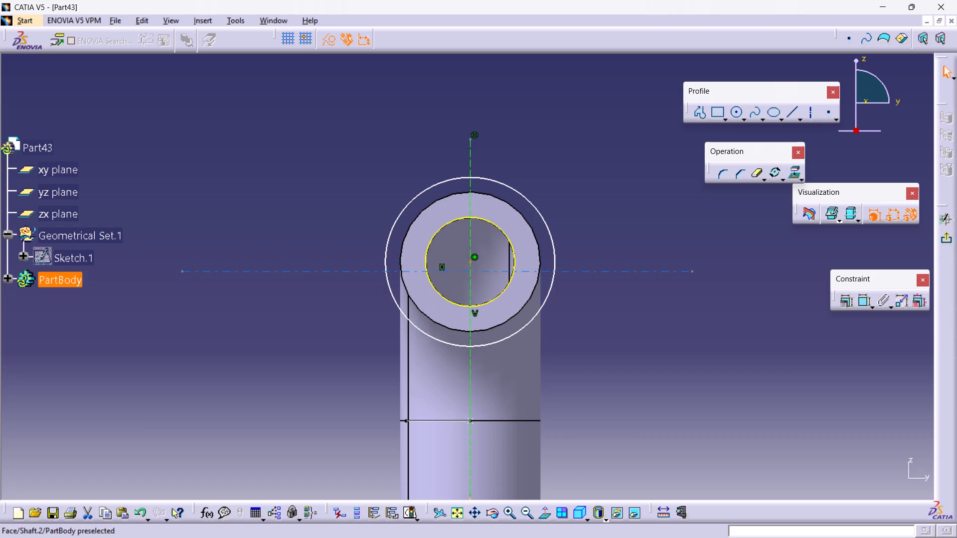
ctrl+click(478, 270)
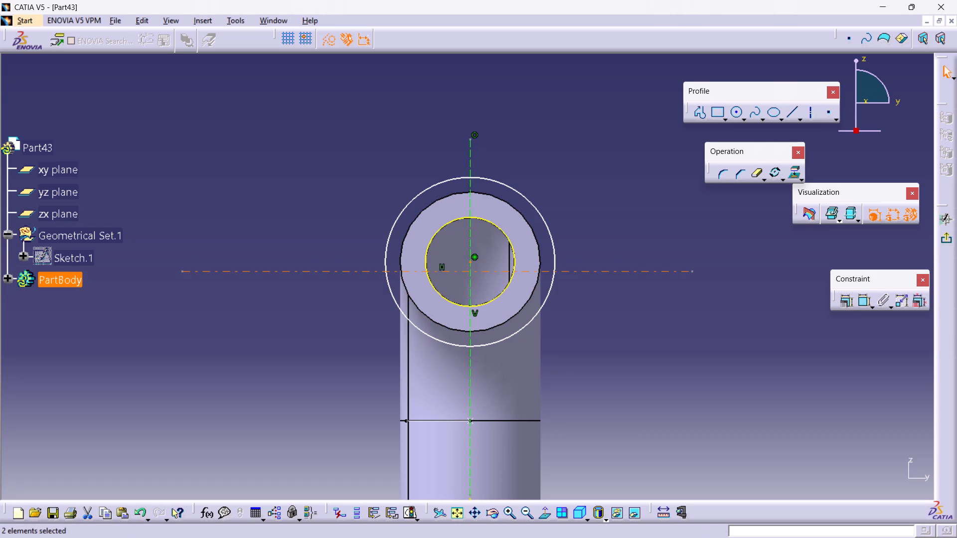
click(842, 296)
double_click(887, 358)
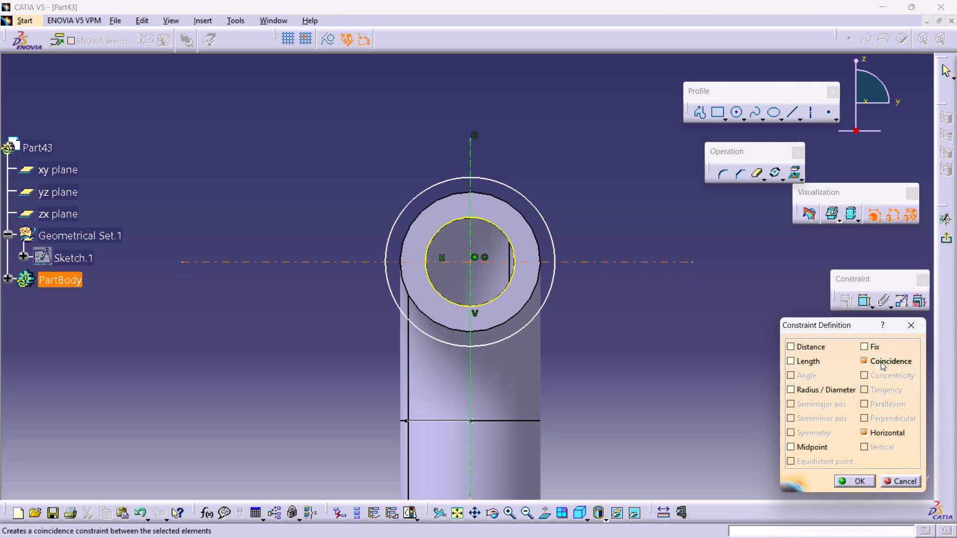
click(862, 480)
click(838, 445)
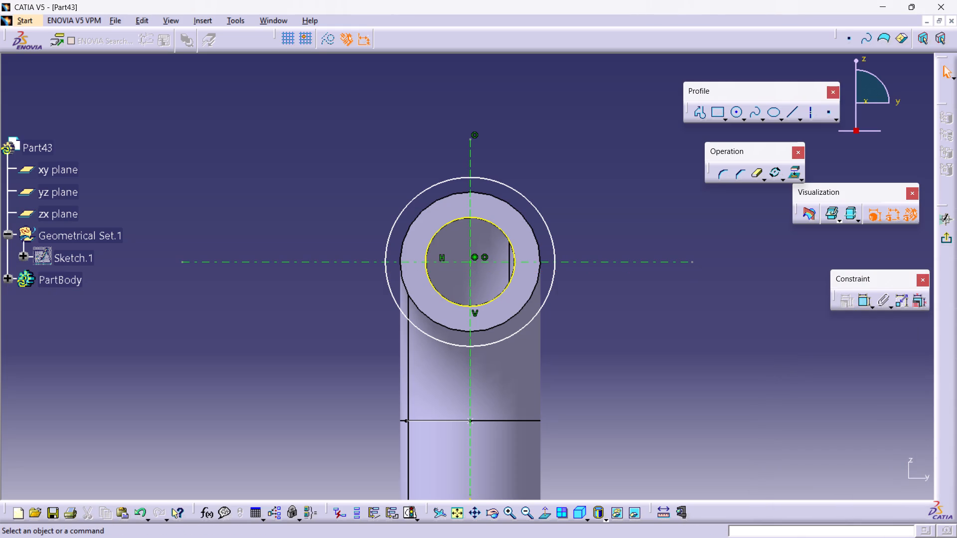
Draw two concentric circles centred on the vertical axis above the bore, the larger one overlapping the large circle's top.
click(688, 327)
double_click(735, 114)
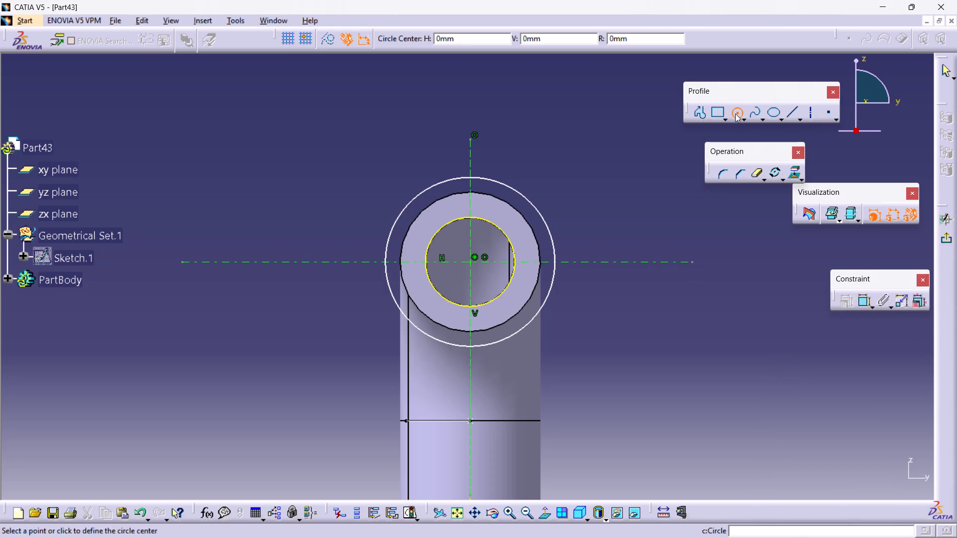
click(469, 156)
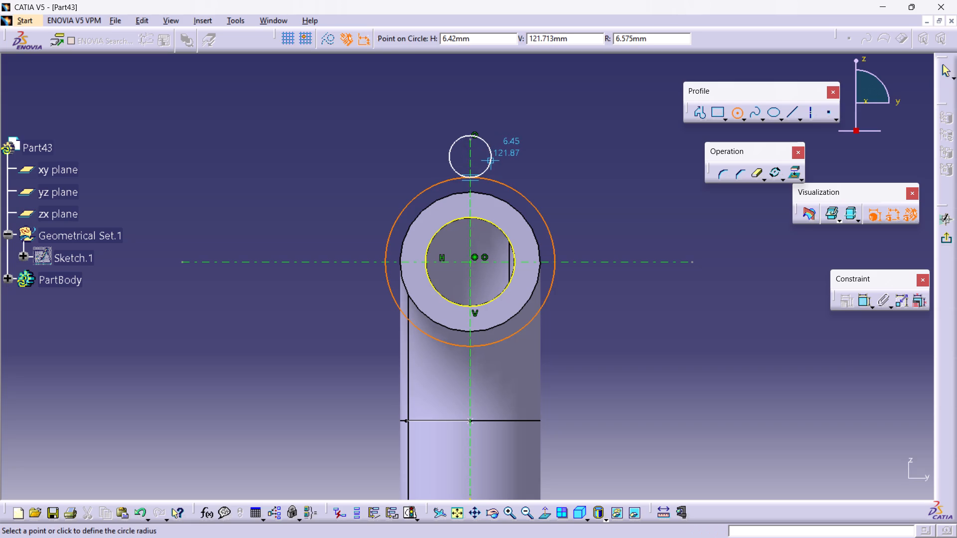
click(510, 170)
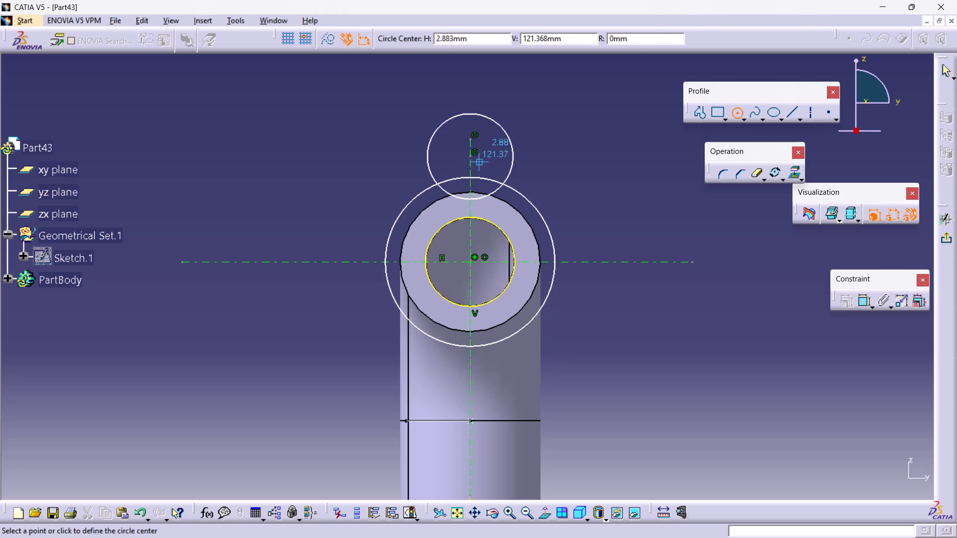
click(471, 156)
click(484, 155)
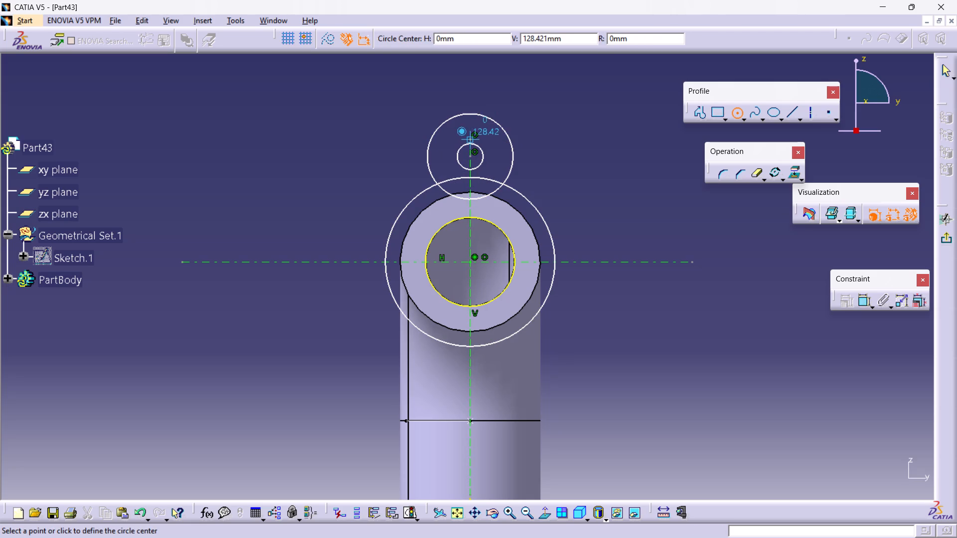
click(737, 111)
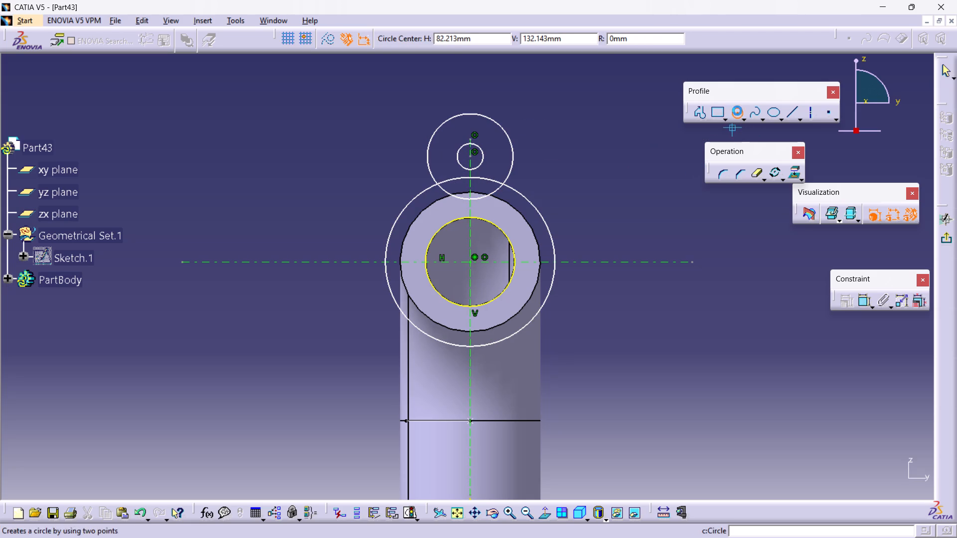
Extend the vertical axis line upward past the two small concentric circles.
drag(472, 139, 489, 79)
click(615, 160)
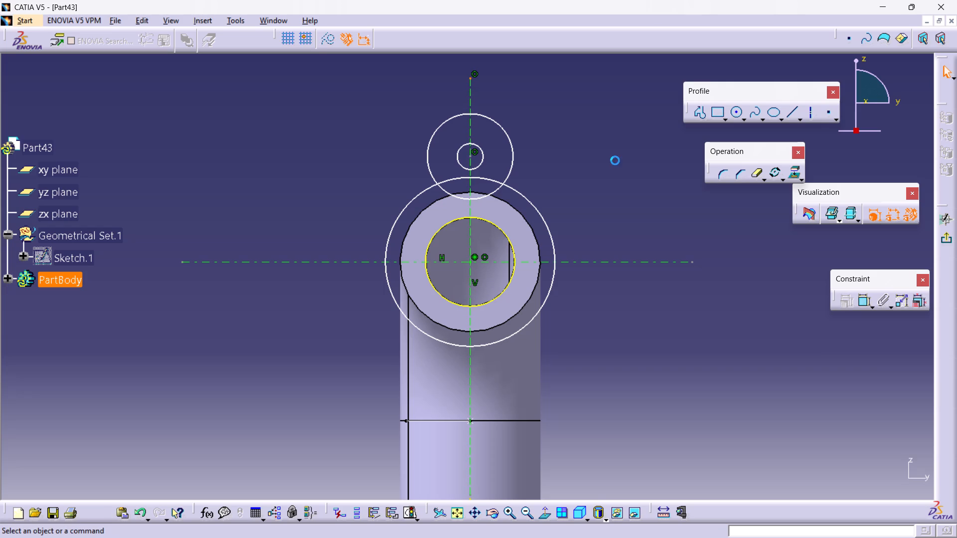
Dimension the diameter of the large circle around the elbow end.
middle_drag(605, 194, 605, 170)
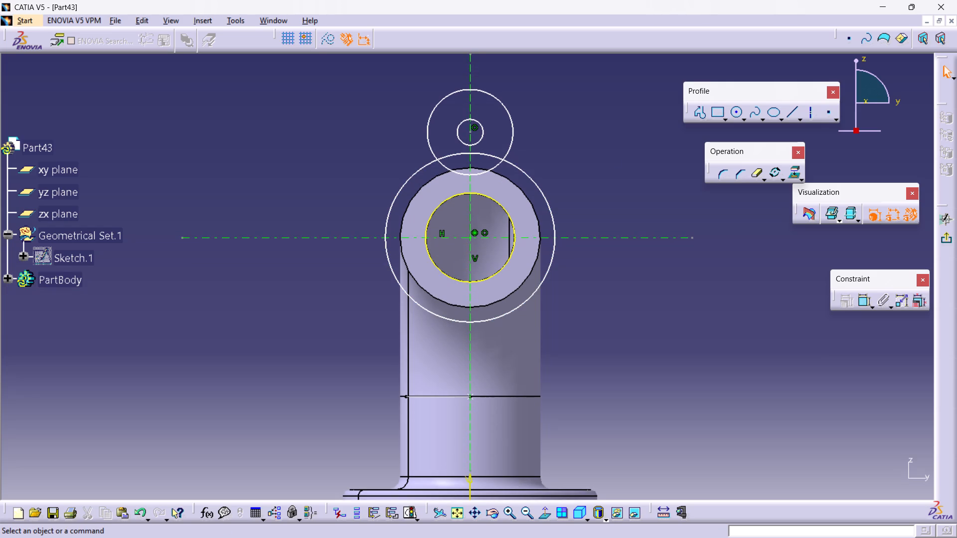
double_click(868, 305)
double_click(865, 302)
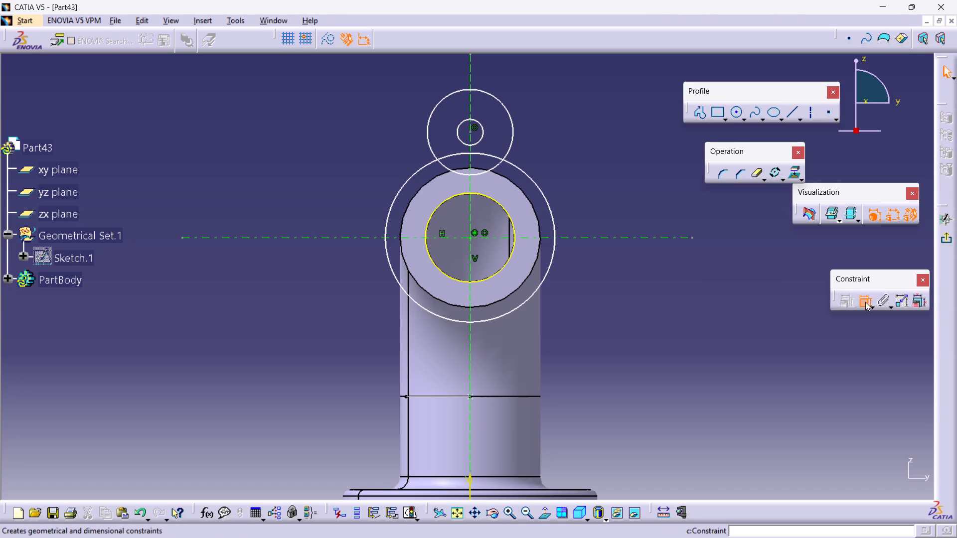
double_click(865, 301)
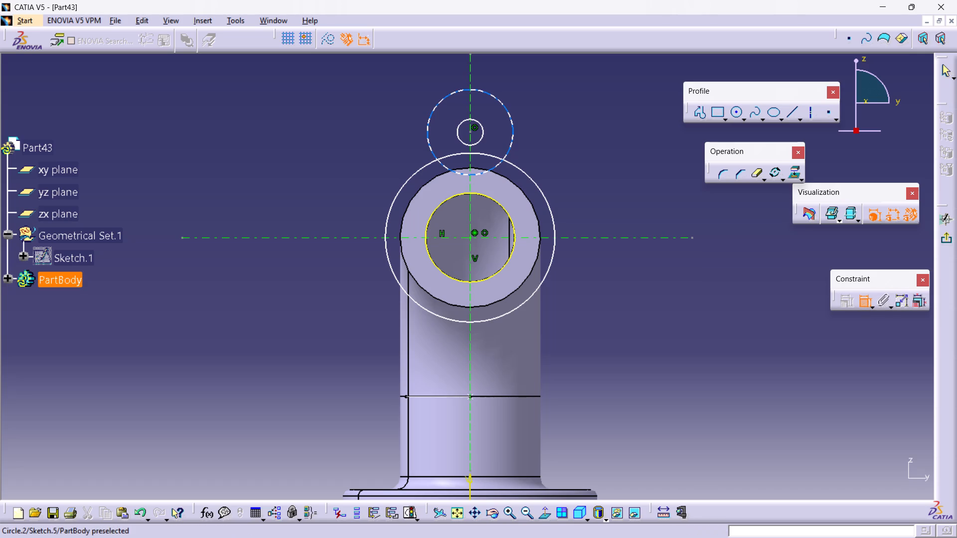
click(543, 191)
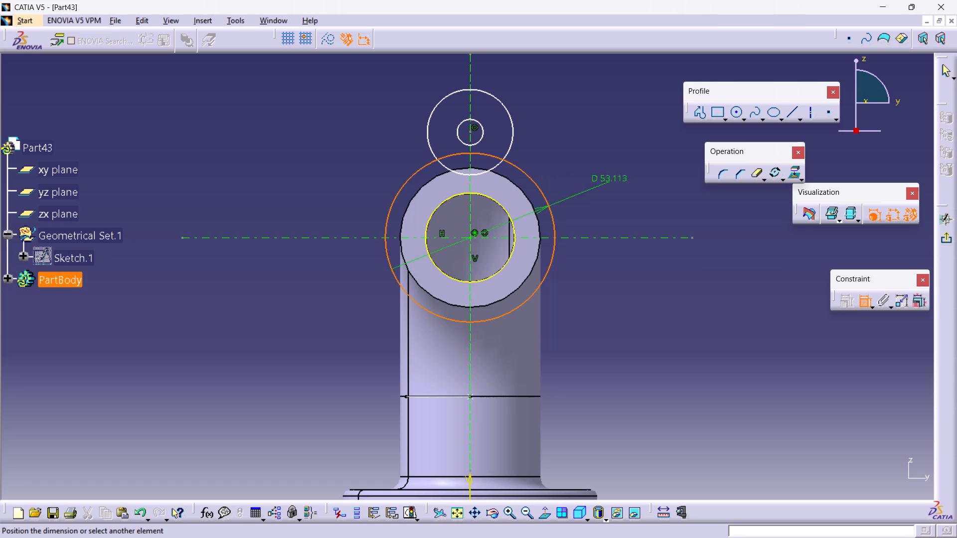
click(603, 196)
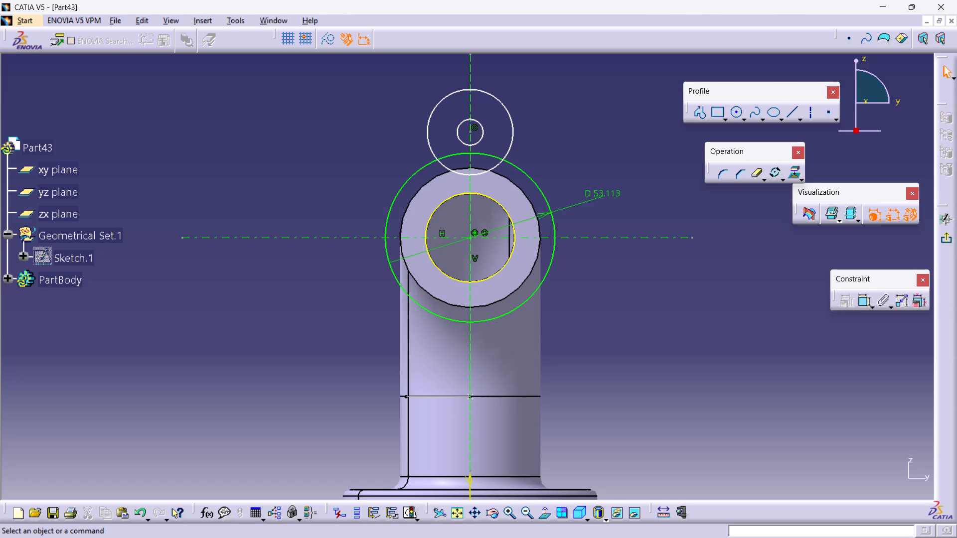
click(512, 133)
click(582, 139)
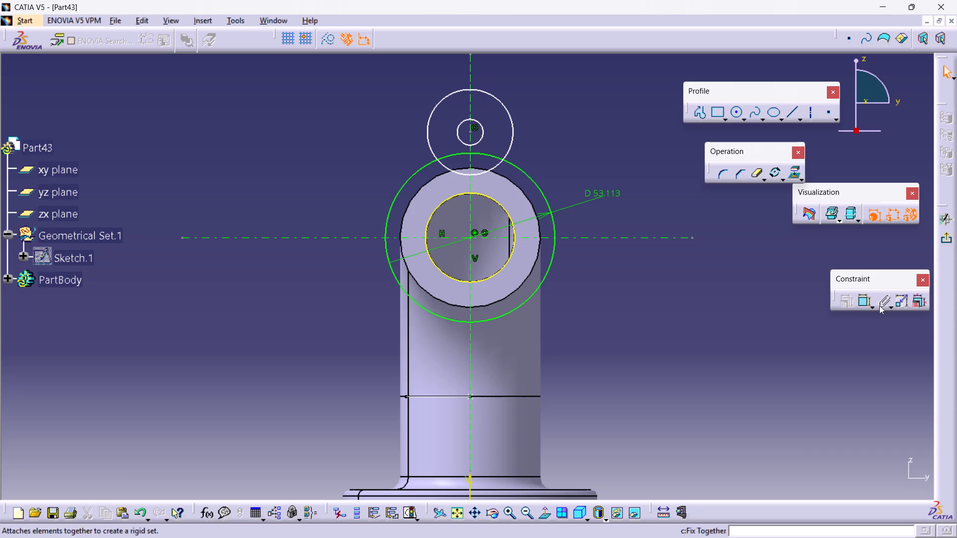
Dimension the diameters of both concentric lug circles above the bore.
double_click(866, 302)
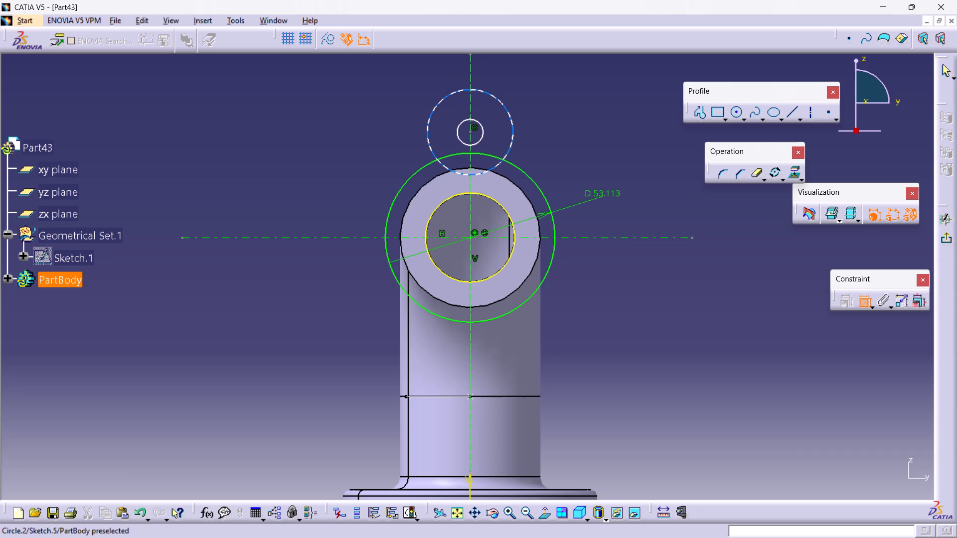
click(512, 133)
click(541, 130)
click(481, 138)
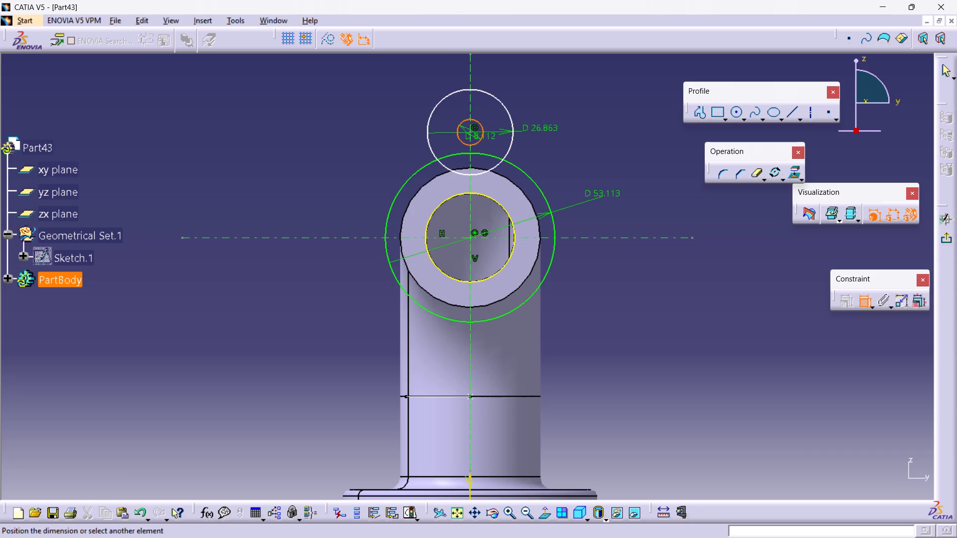
click(551, 139)
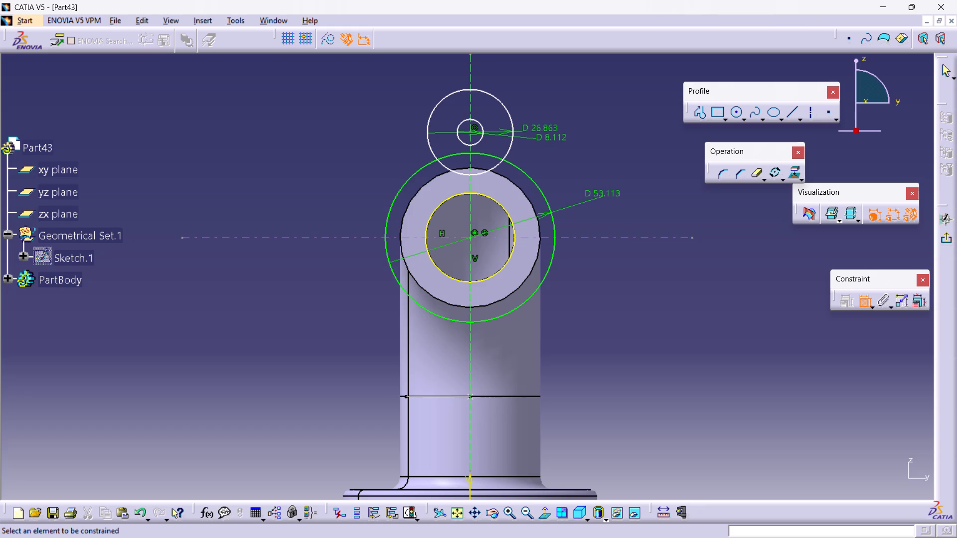
Dimension the vertical distance from the top of the outer lug circle to the horizontal axis line.
click(471, 89)
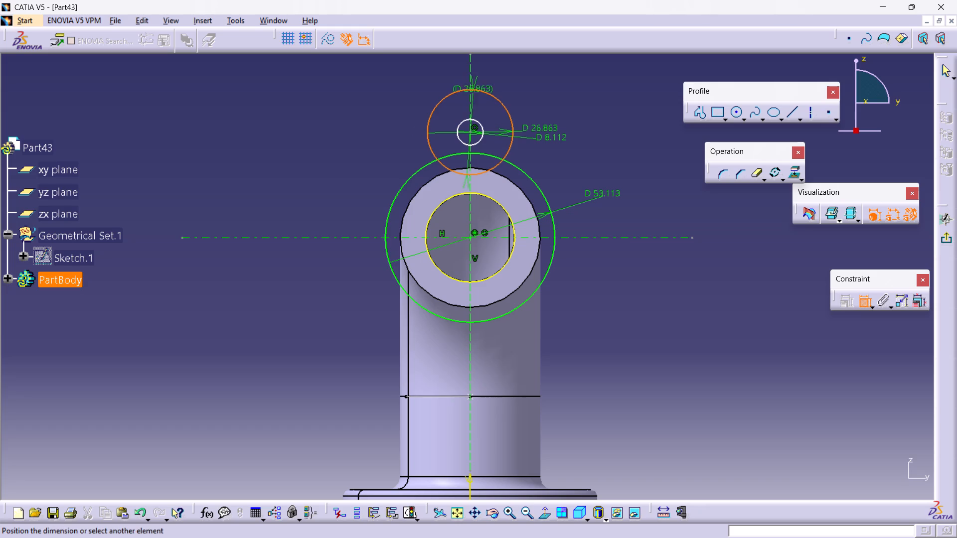
click(623, 239)
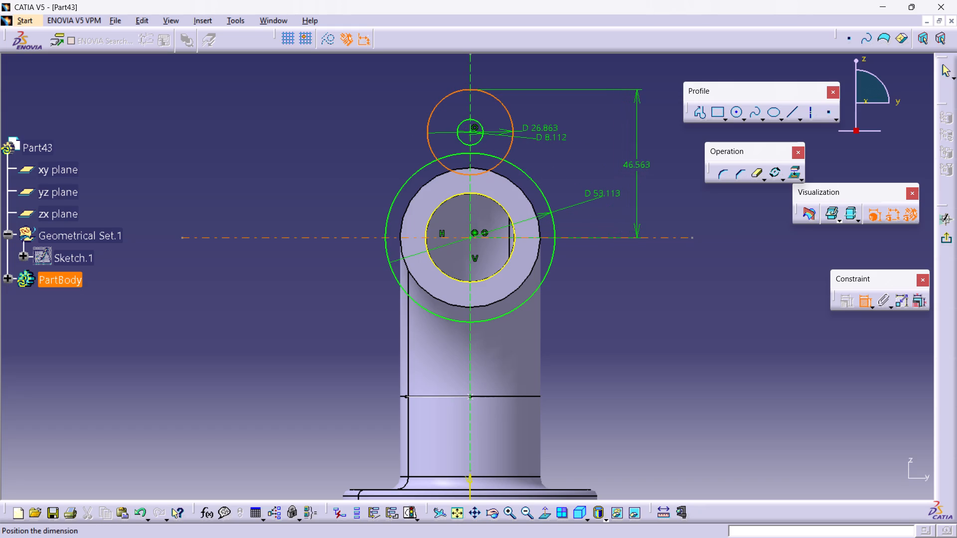
click(638, 164)
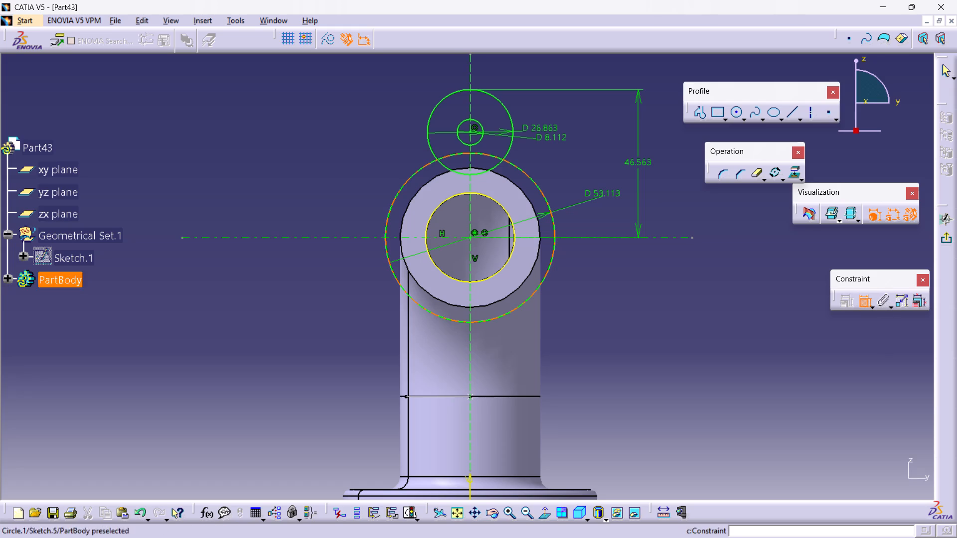
click(862, 304)
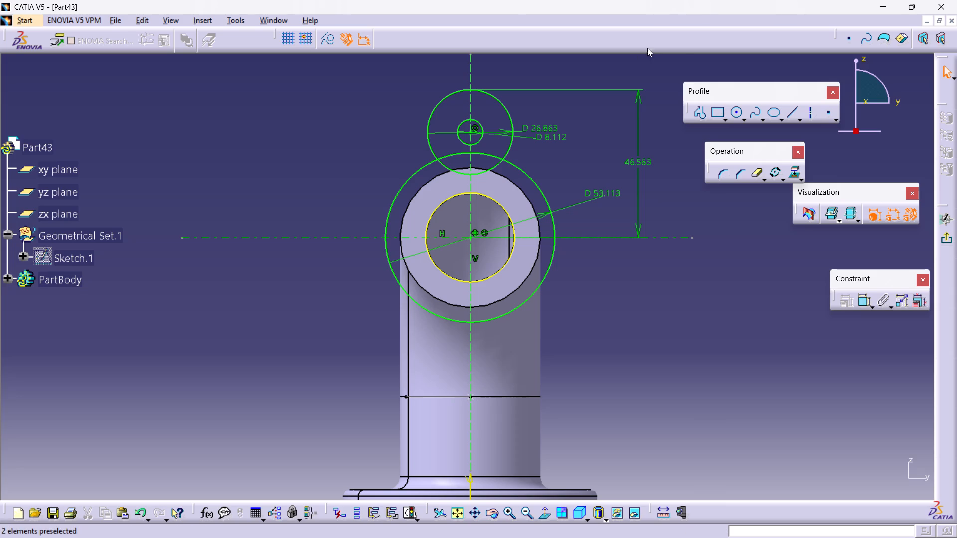
Change the large flange circle's dimension to a radius and set it to 27 mm.
double_click(600, 195)
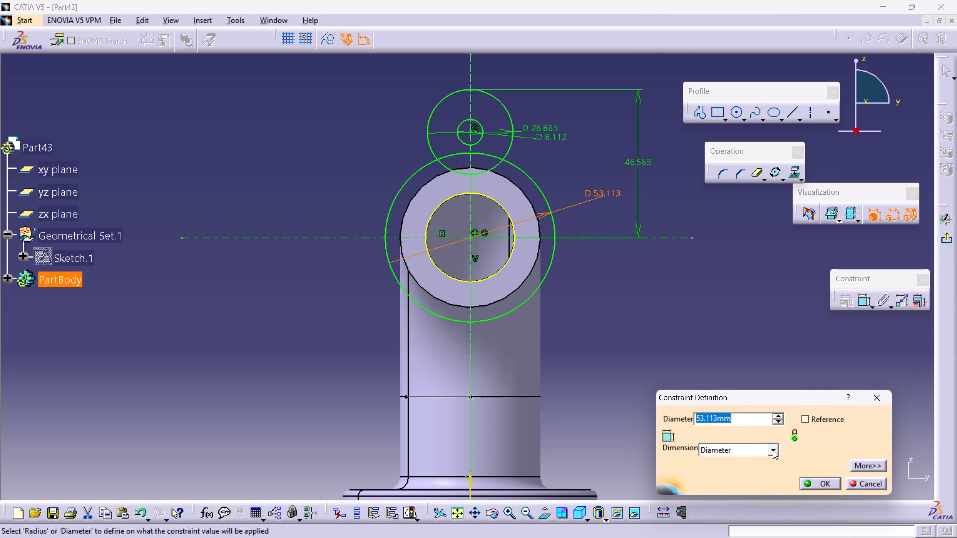
click(773, 450)
click(762, 462)
double_click(741, 419)
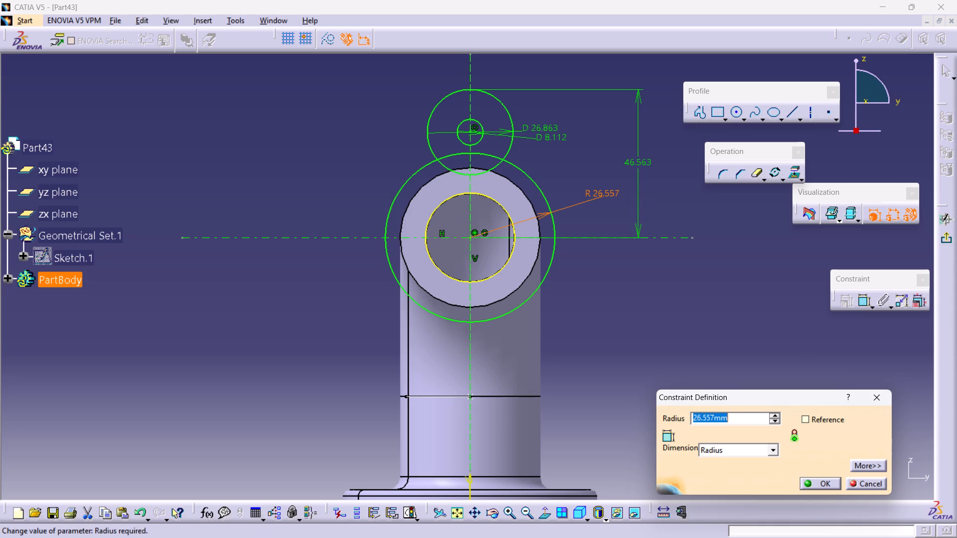
text(27)
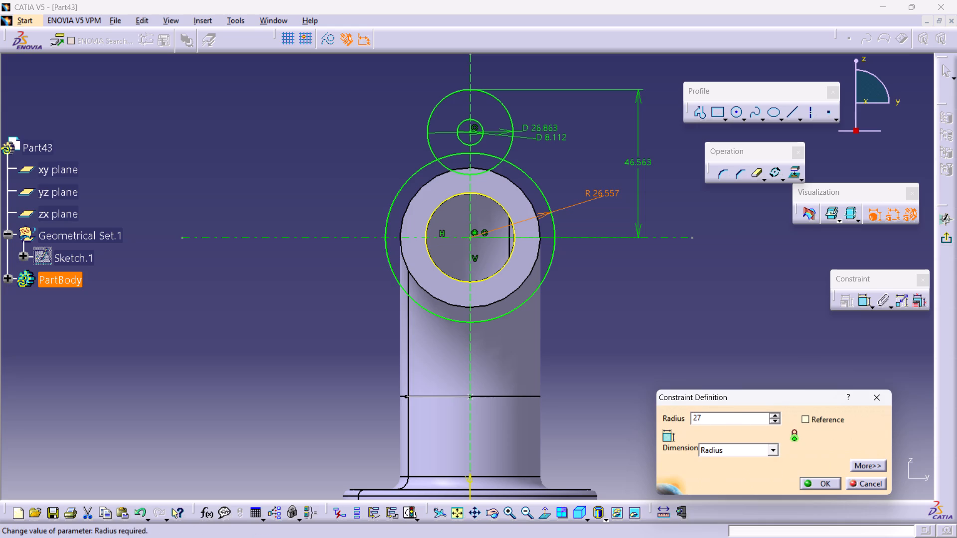
key(Return)
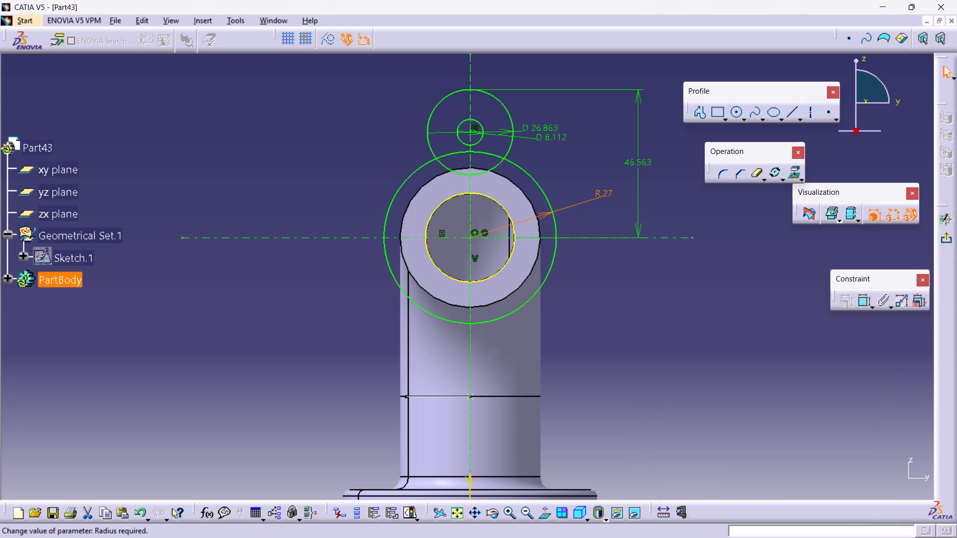
Change the outer lug circle's dimension to a radius and set it to 15 mm.
double_click(542, 127)
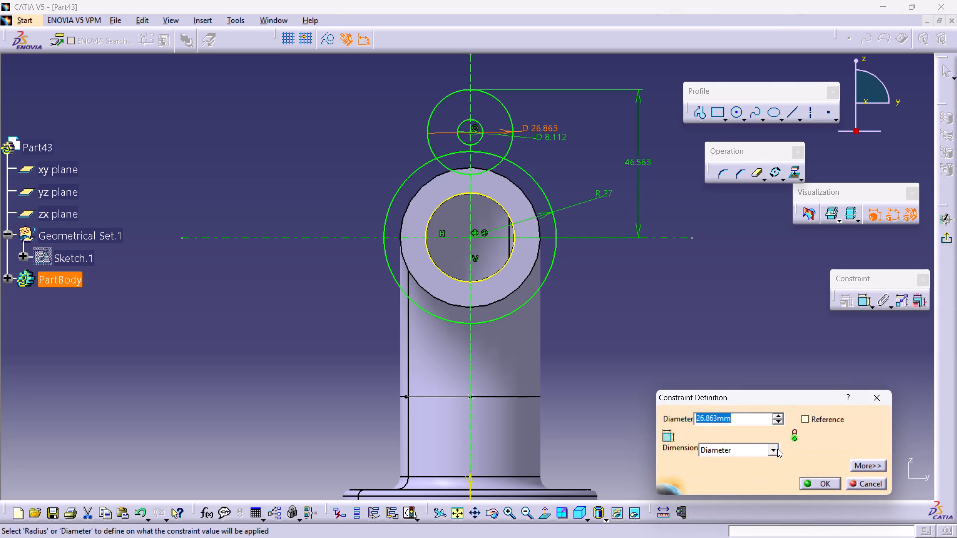
click(777, 449)
click(766, 459)
double_click(744, 421)
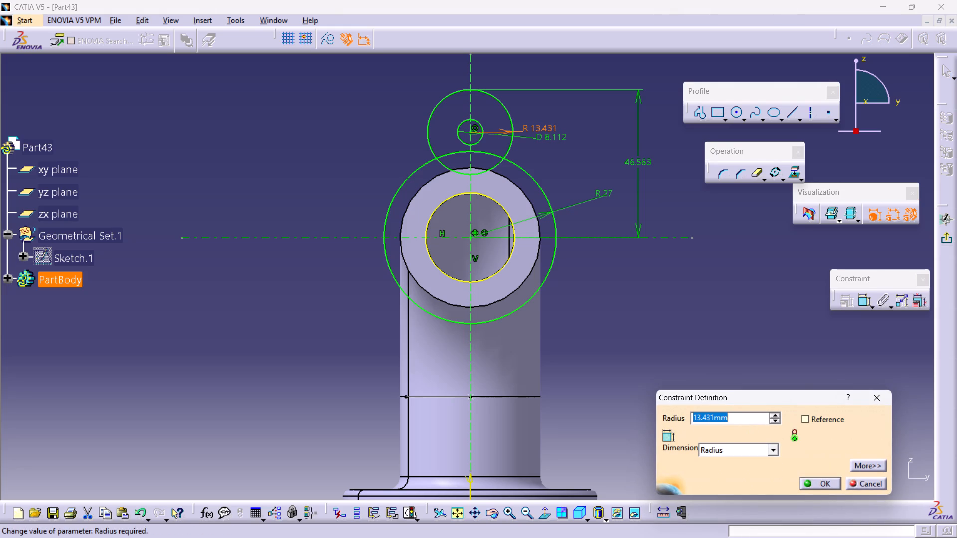
text(15)
key(Return)
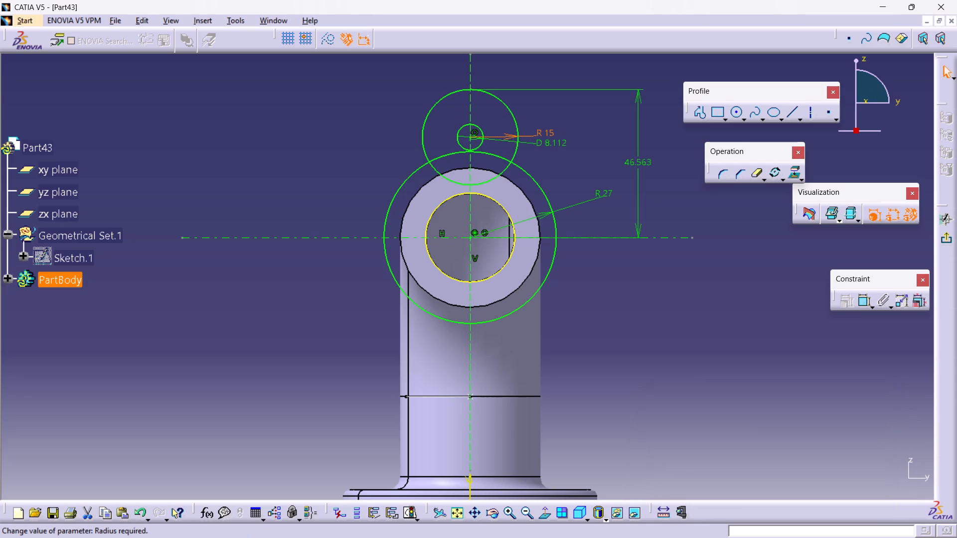
click(574, 179)
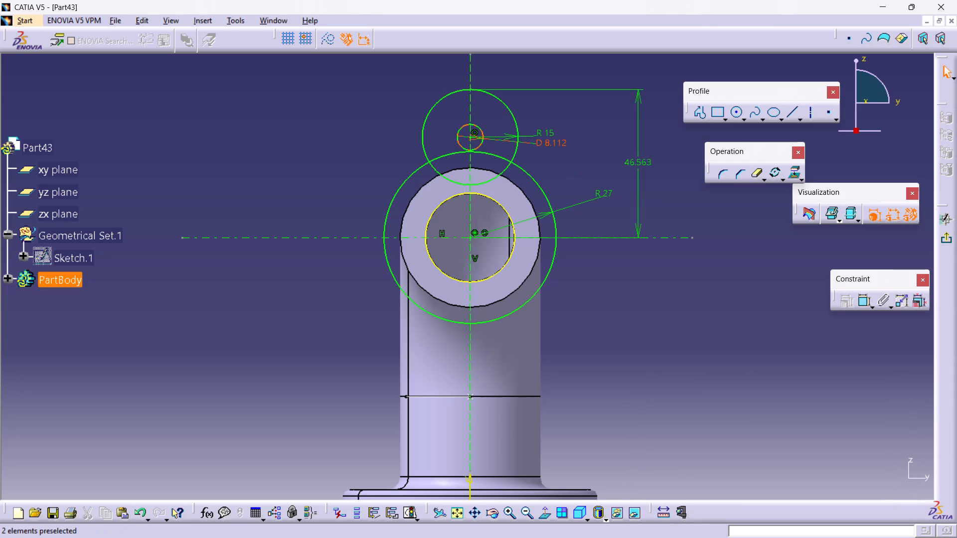
Set the diameter of the small inner lug circle to 7 mm.
double_click(562, 140)
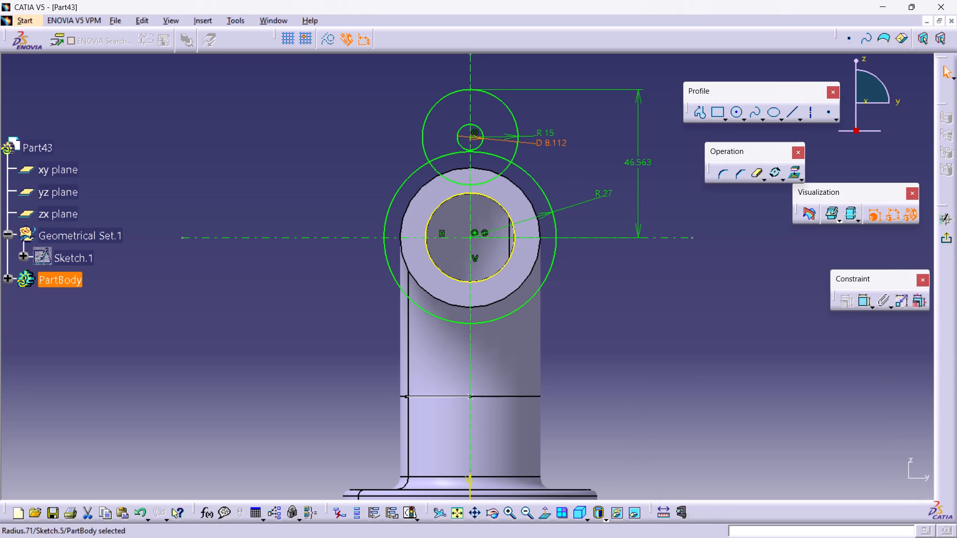
key(7)
key(Return)
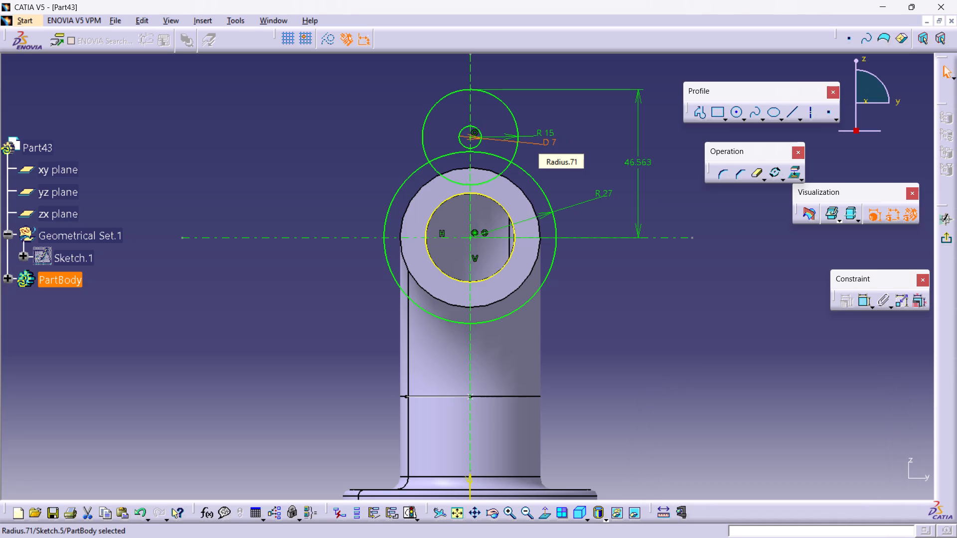
click(602, 370)
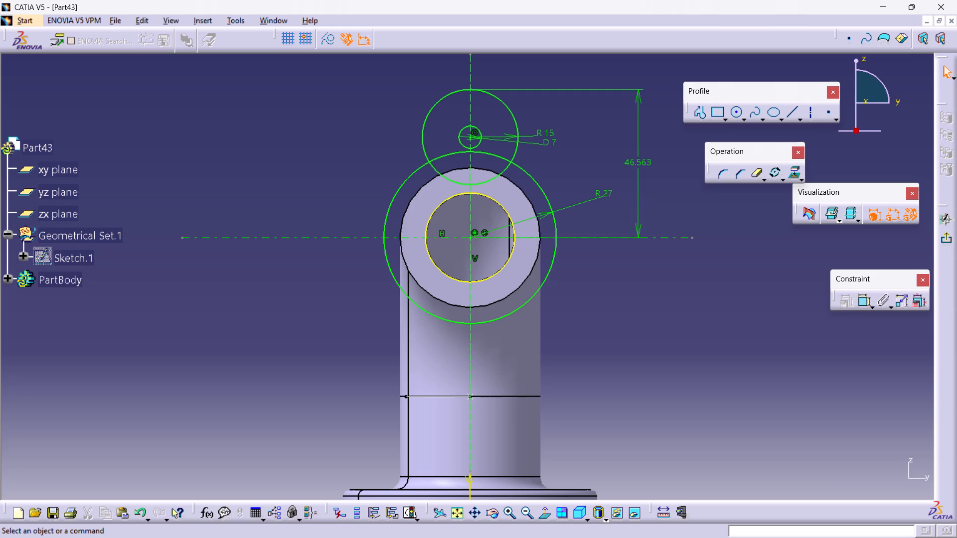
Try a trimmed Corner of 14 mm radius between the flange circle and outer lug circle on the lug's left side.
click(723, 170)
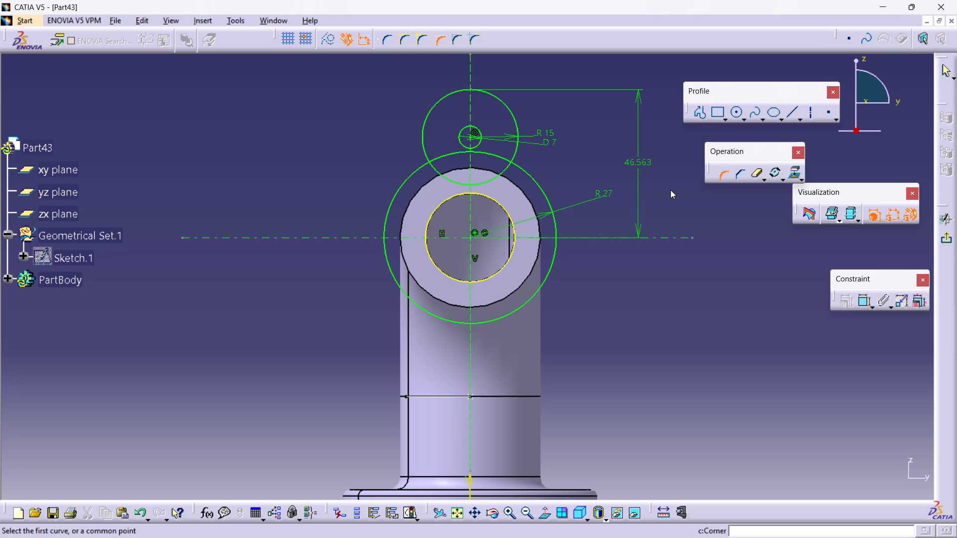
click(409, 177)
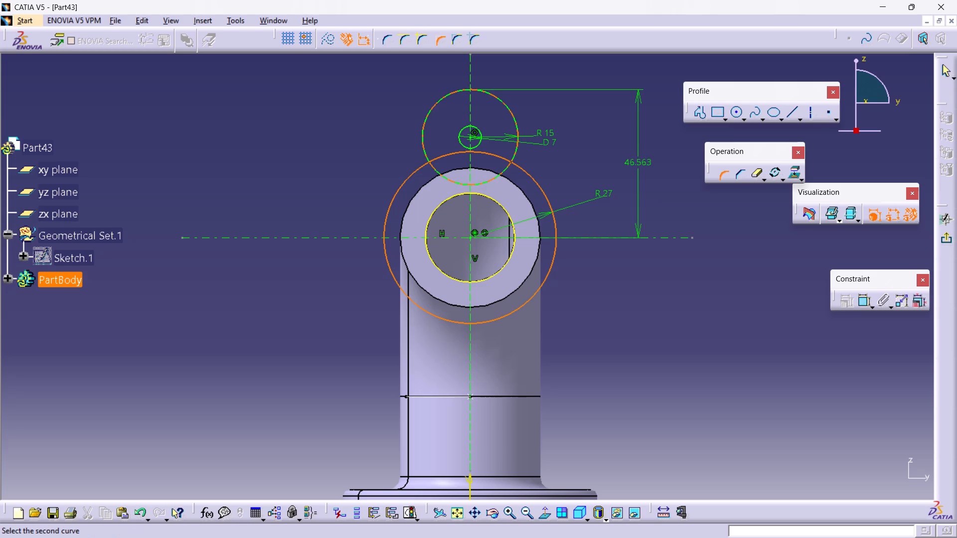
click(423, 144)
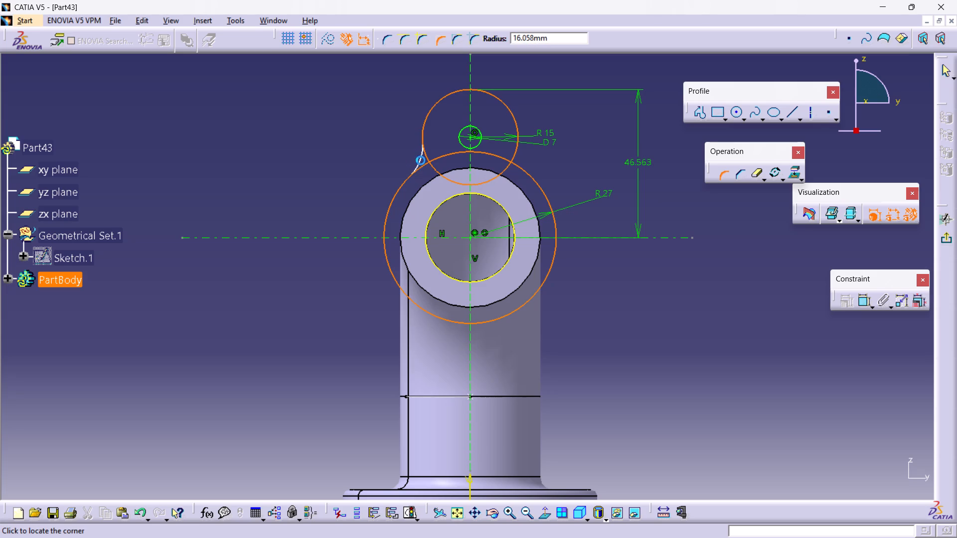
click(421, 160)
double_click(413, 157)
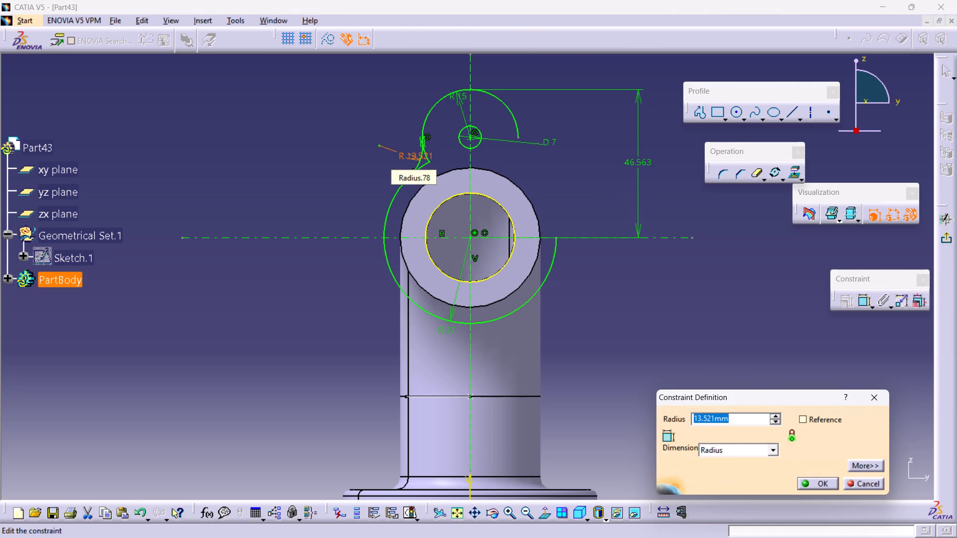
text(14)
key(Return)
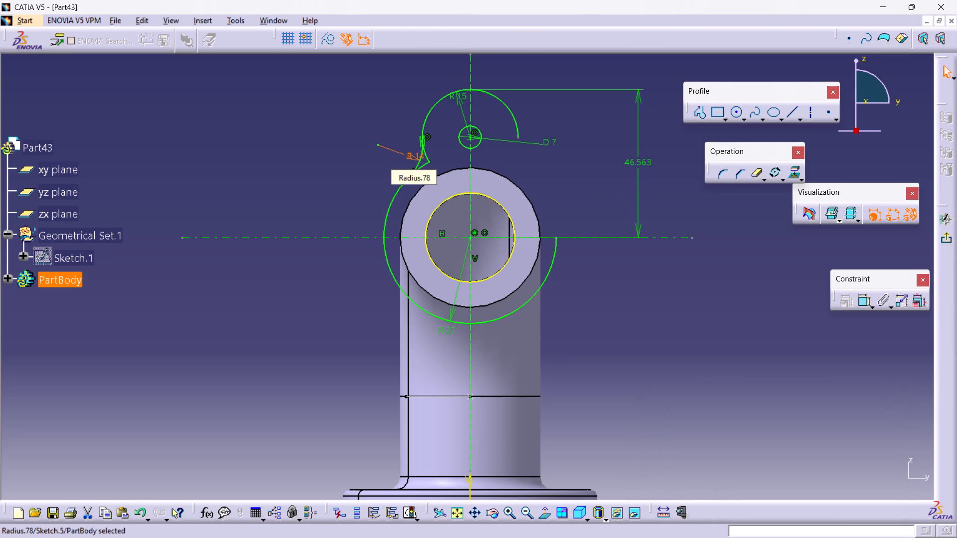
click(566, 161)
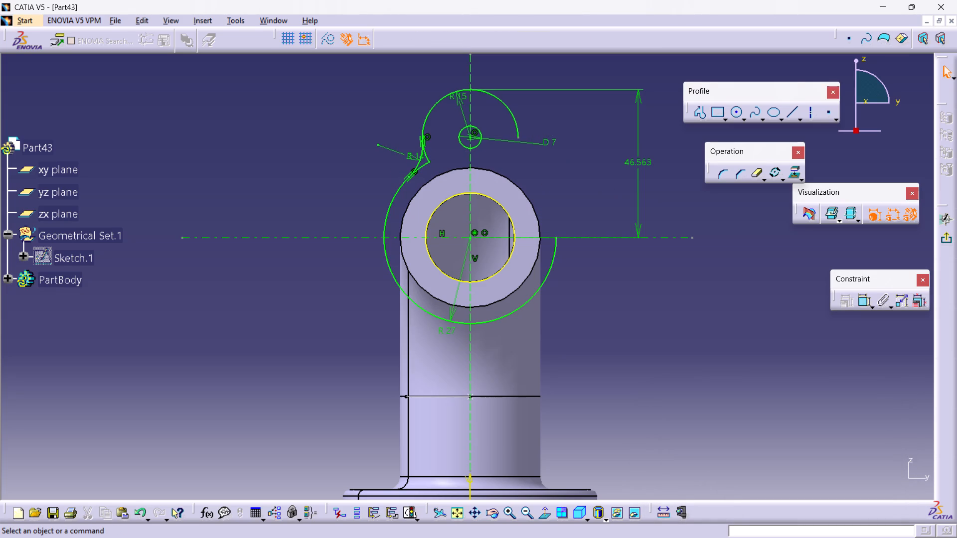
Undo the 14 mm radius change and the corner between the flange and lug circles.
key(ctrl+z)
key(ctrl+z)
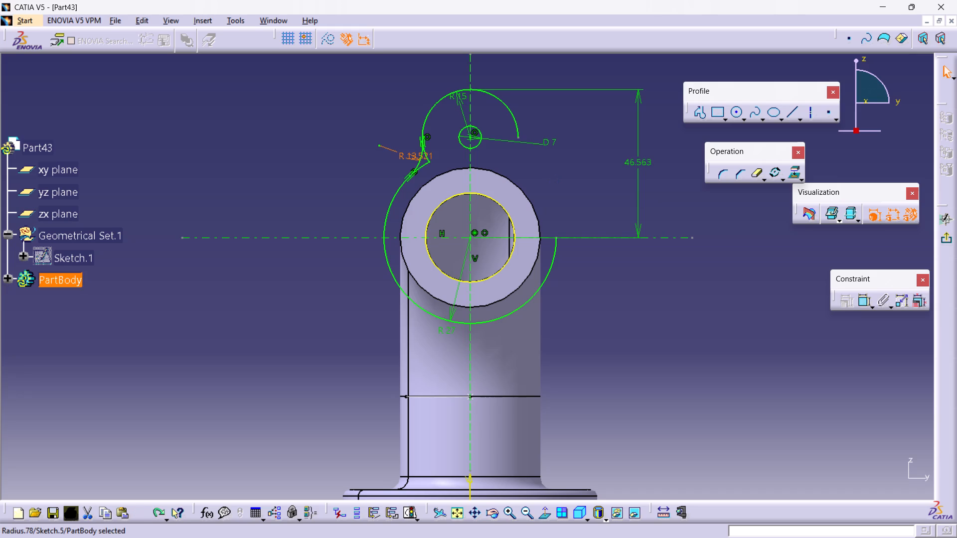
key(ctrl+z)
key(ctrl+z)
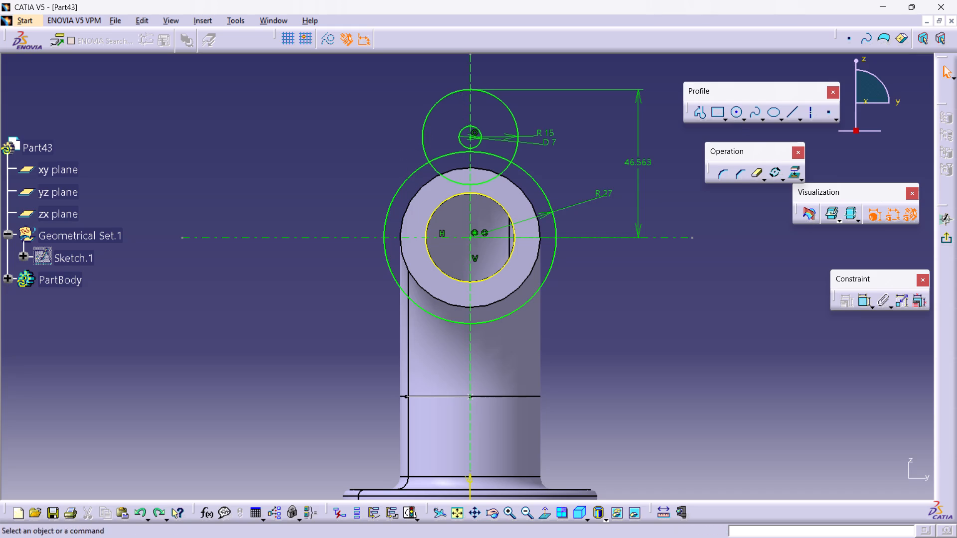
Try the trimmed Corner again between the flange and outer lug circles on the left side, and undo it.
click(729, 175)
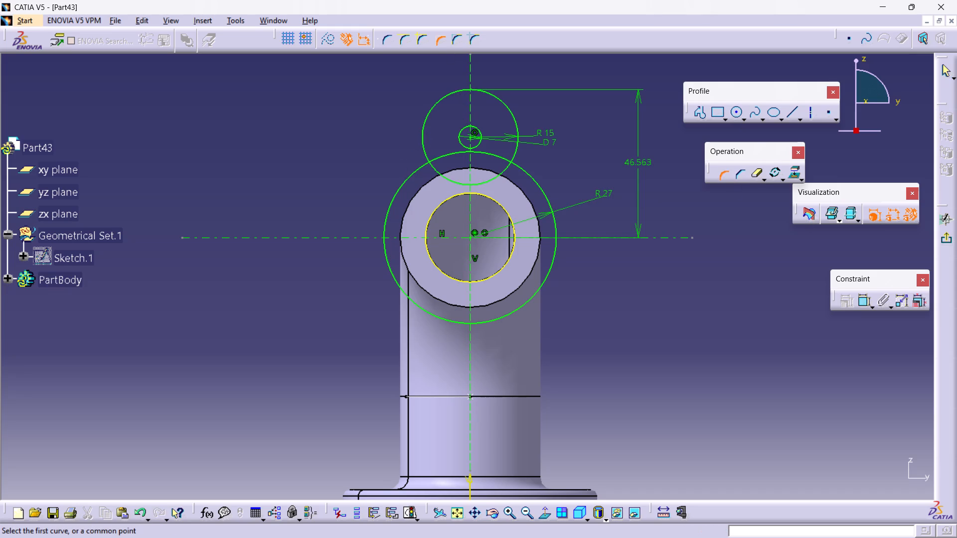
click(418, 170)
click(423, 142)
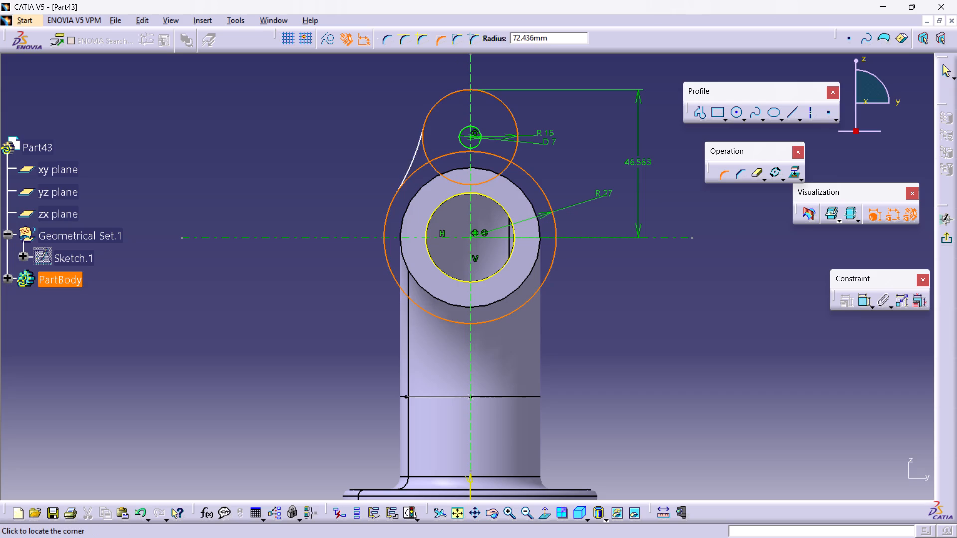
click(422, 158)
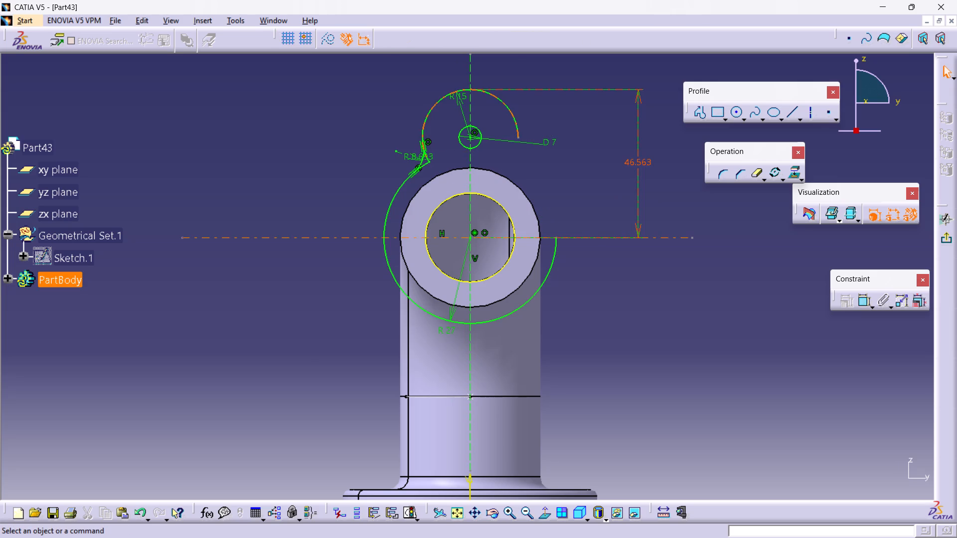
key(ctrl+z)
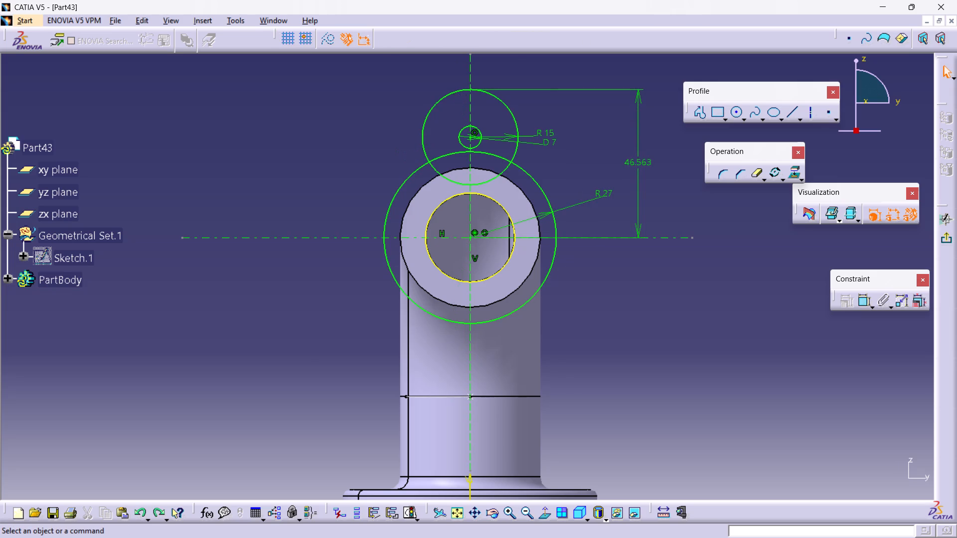
Add an untrimmed Corner of about 7 mm radius between the flange circle and outer lug circle on the lug's left side.
click(724, 173)
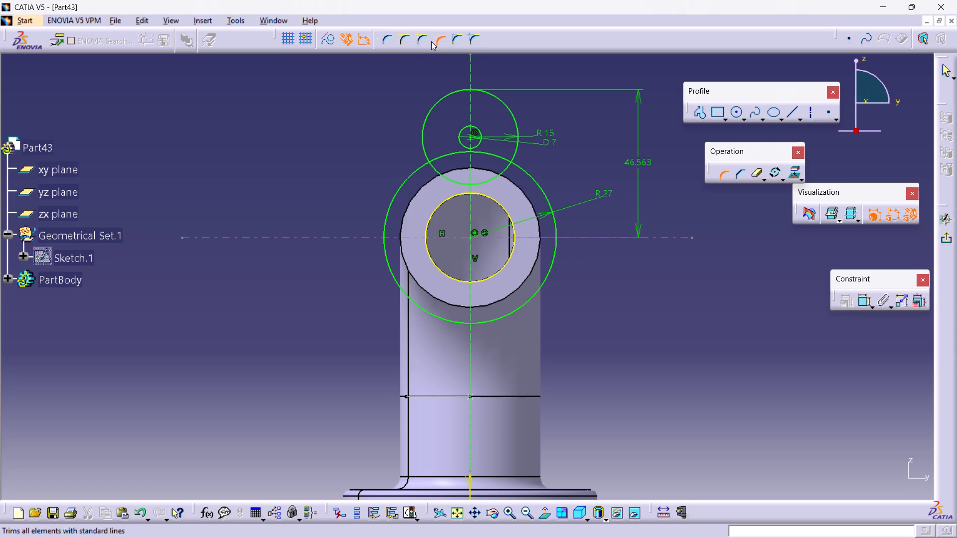
click(419, 39)
click(418, 170)
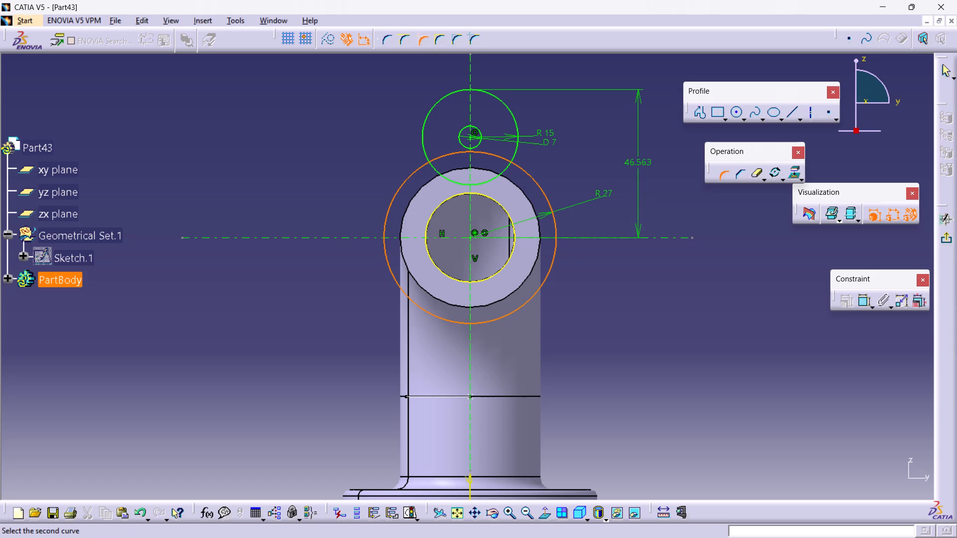
click(423, 152)
click(423, 157)
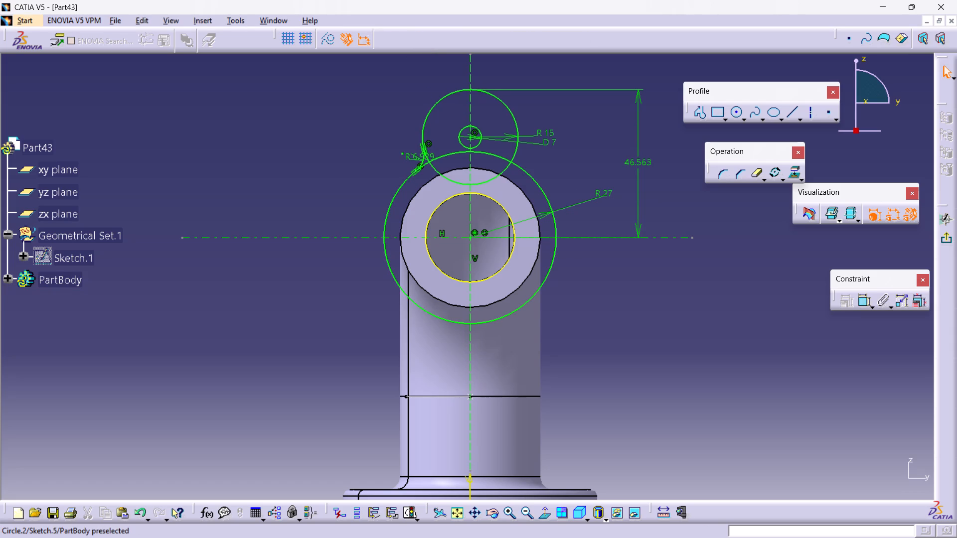
Add an untrimmed Corner of about 10 mm radius between the outer lug circle and flange circle on the lug's right side.
click(722, 172)
click(515, 153)
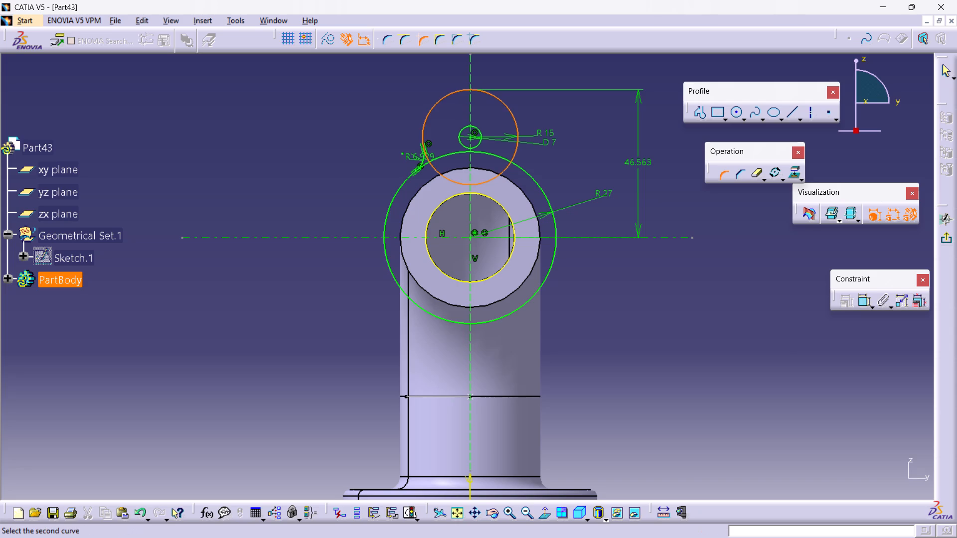
click(519, 164)
click(518, 161)
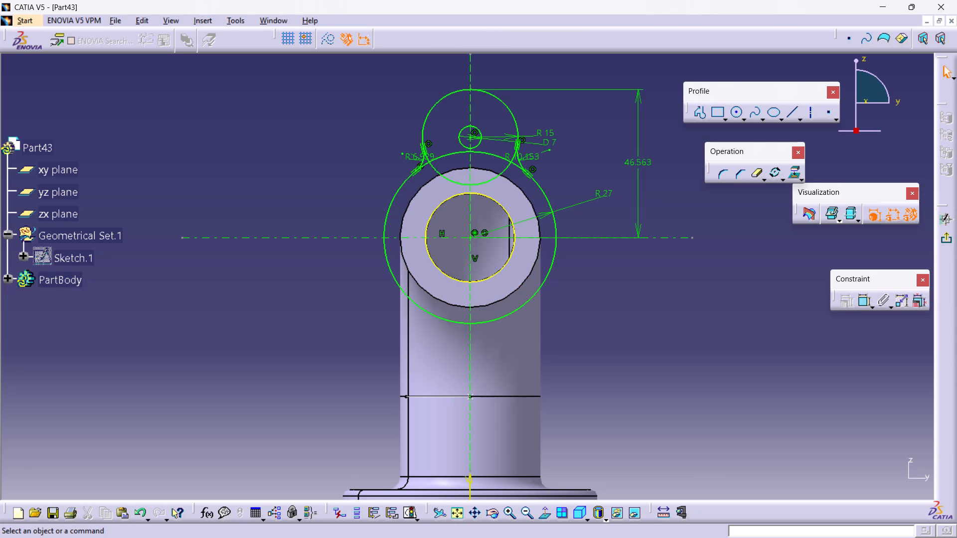
Set the radii of both corner arcs between the lug circle and flange circle to 14 mm.
middle_drag(574, 174, 565, 155)
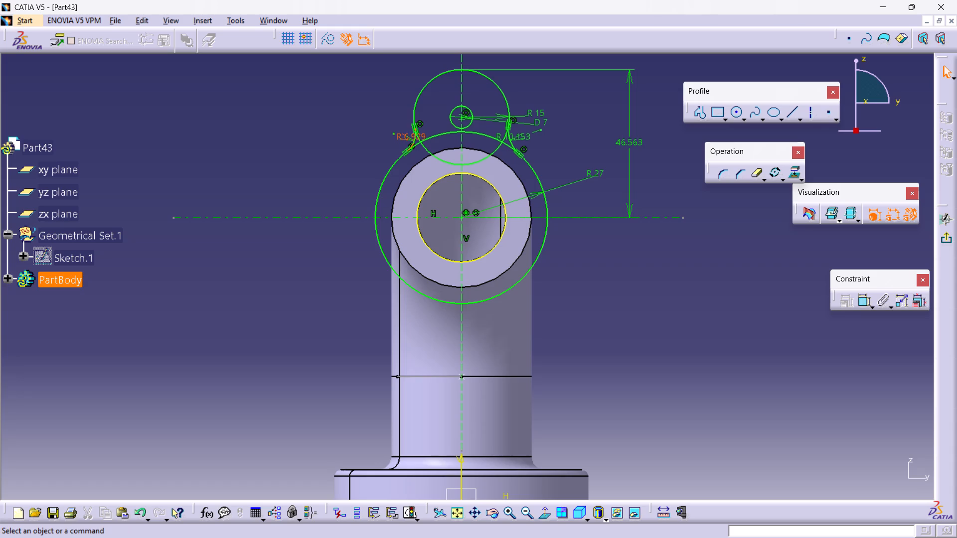
double_click(407, 138)
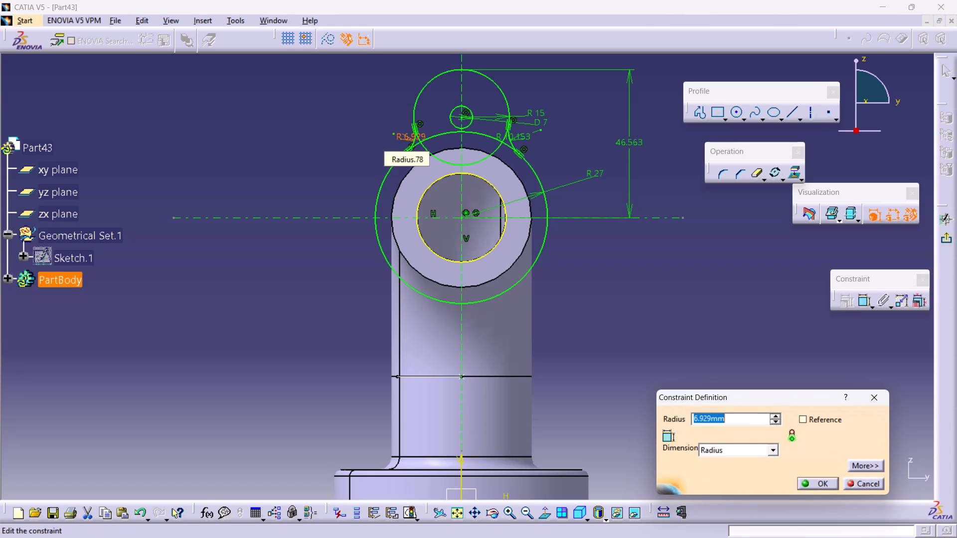
text(14)
key(Return)
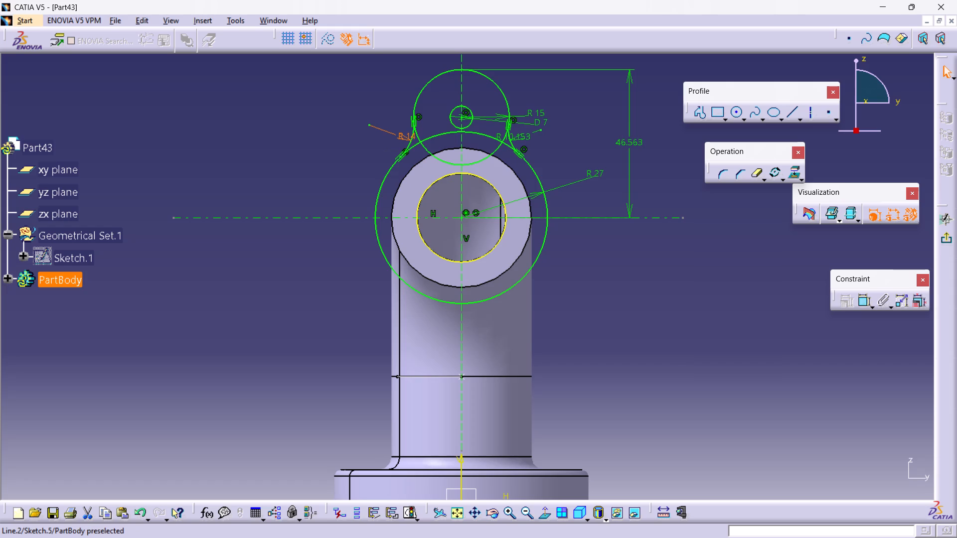
double_click(521, 136)
text(14)
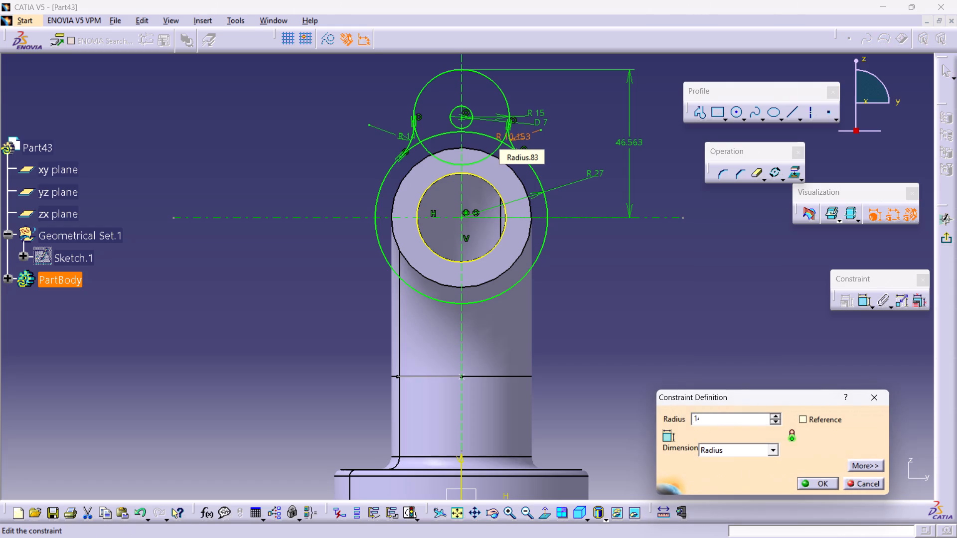
key(Return)
click(569, 172)
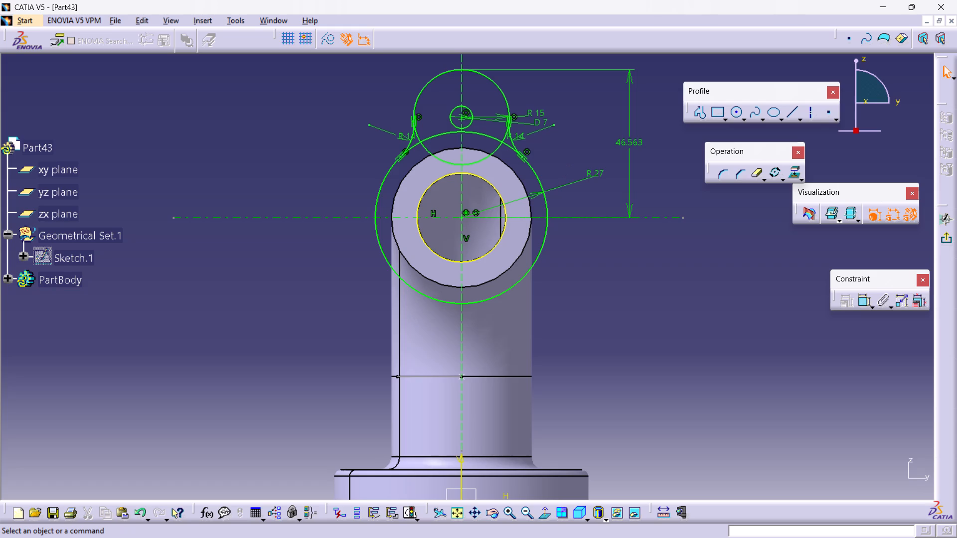
Quick Trim the inner arcs of the R15 lug circle and R27 flange circle between the two corners, leaving one continuous outline.
triple_click(754, 174)
click(487, 159)
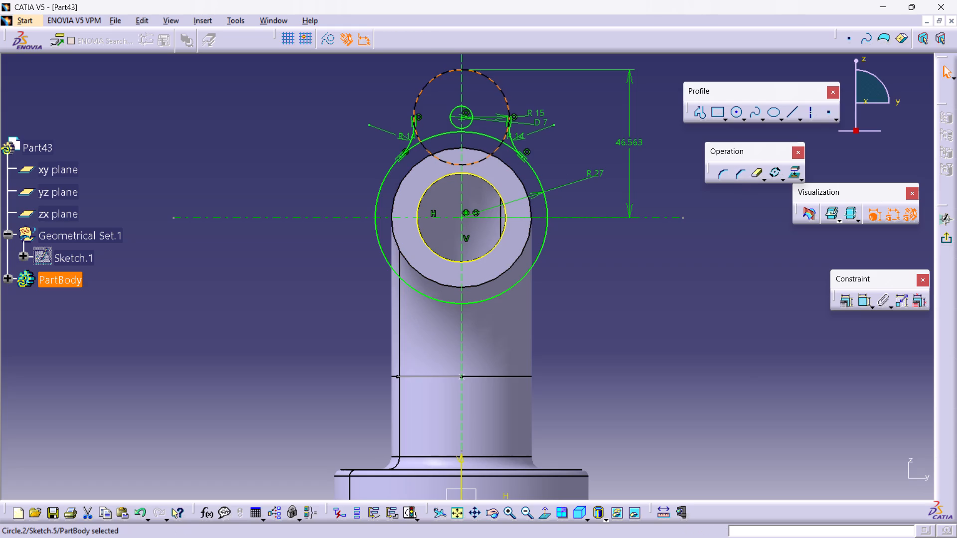
click(725, 260)
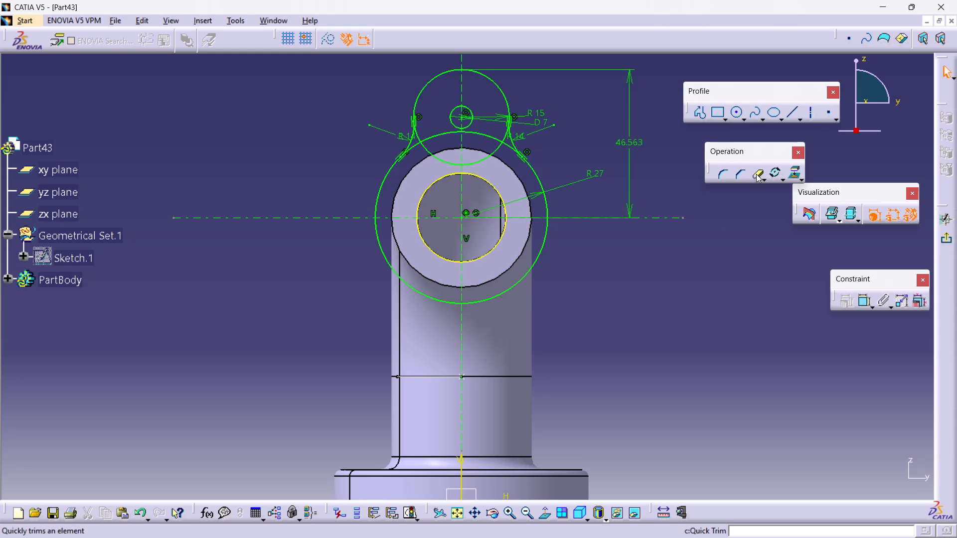
double_click(758, 173)
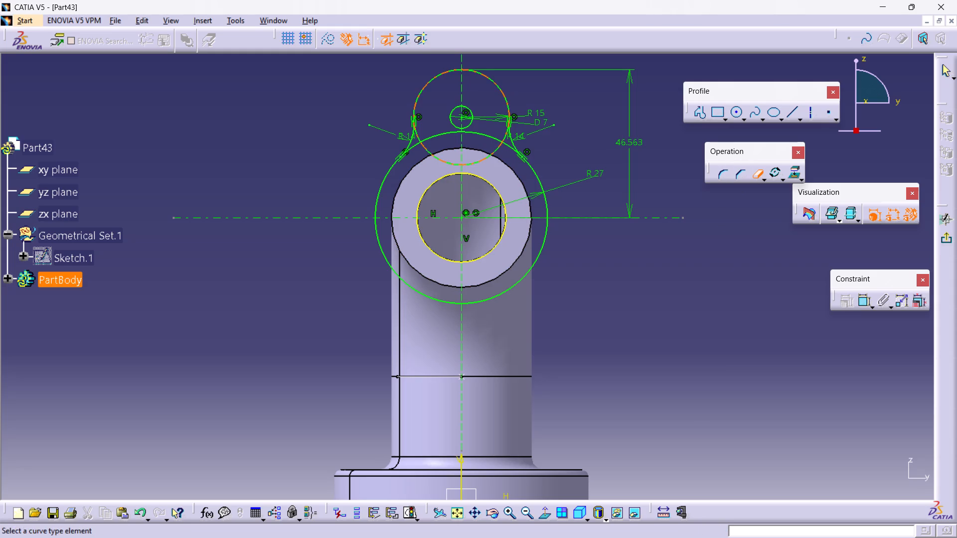
click(484, 158)
click(448, 161)
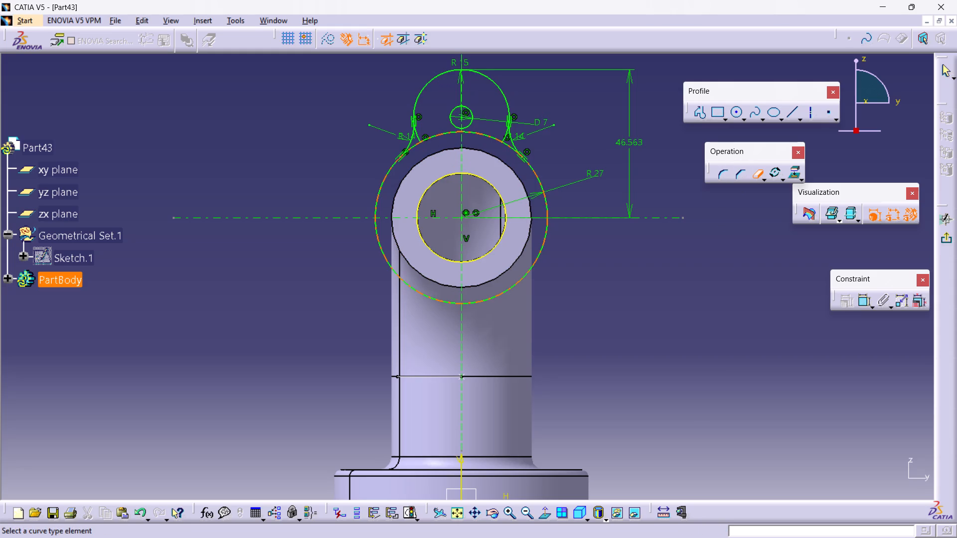
click(434, 135)
click(421, 140)
click(419, 138)
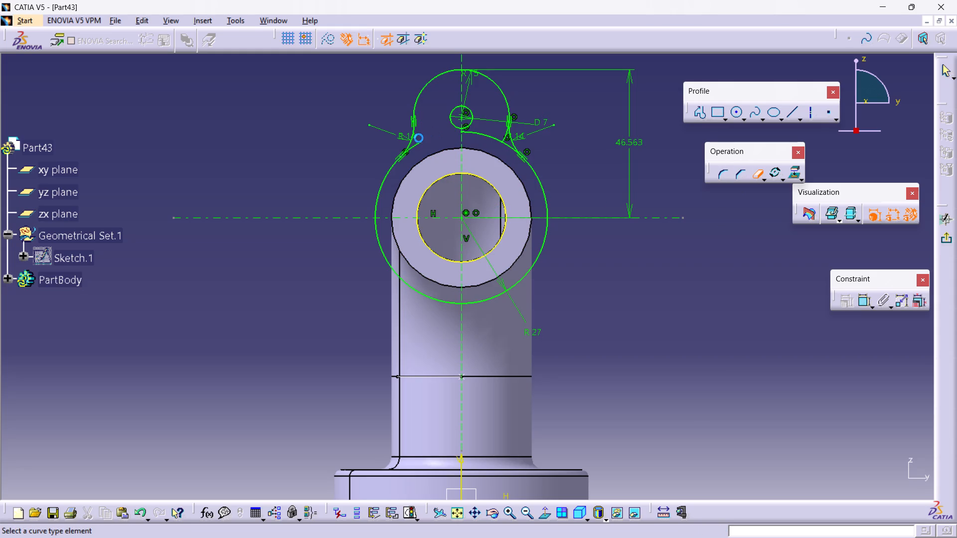
click(416, 143)
click(470, 132)
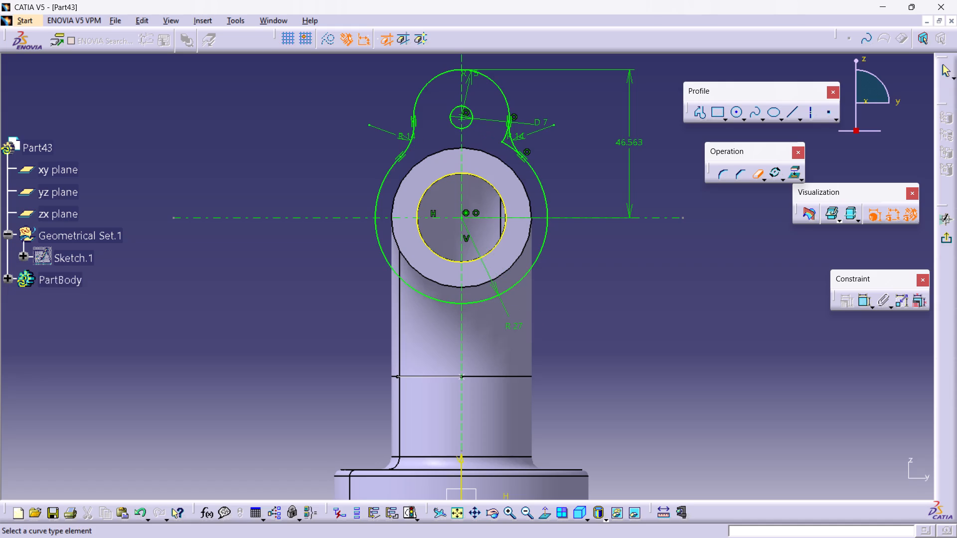
click(505, 136)
click(507, 144)
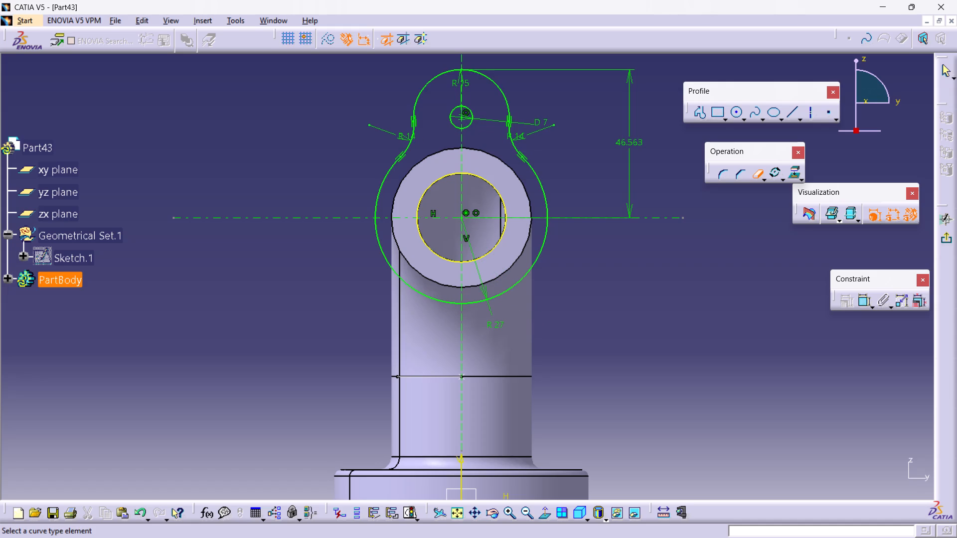
click(754, 173)
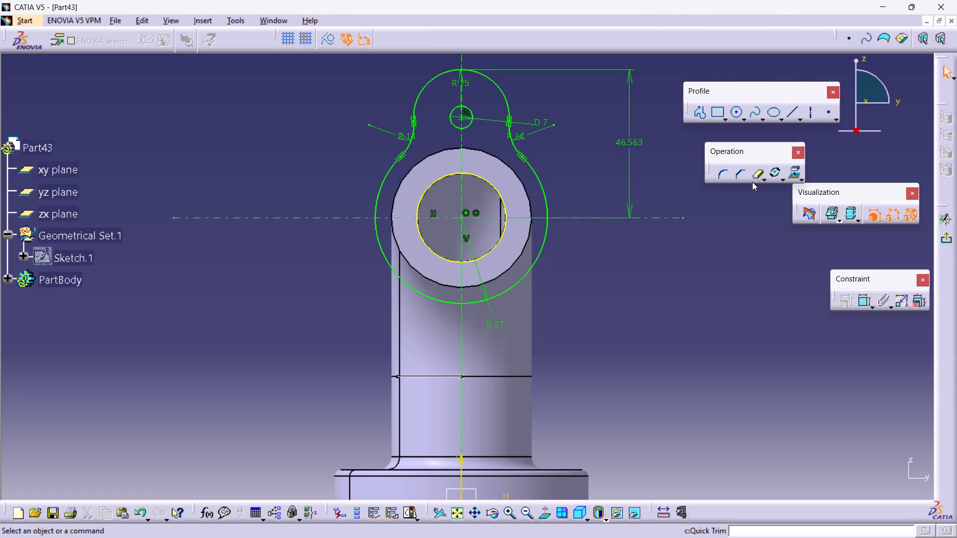
click(762, 250)
Mirror the lug arc, its D7 hole circle and both R14 corner arcs about the horizontal sketch axis.
click(507, 101)
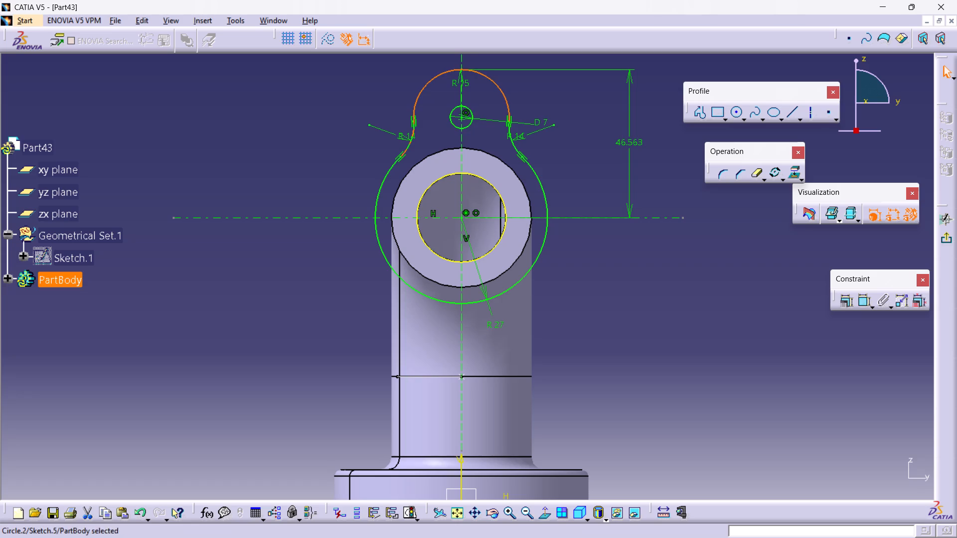
ctrl+click(455, 122)
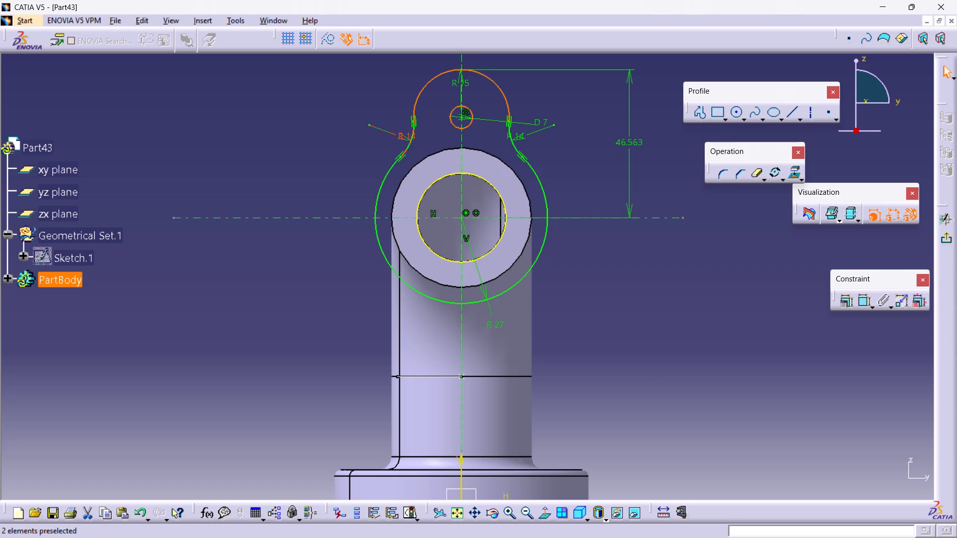
ctrl+click(408, 140)
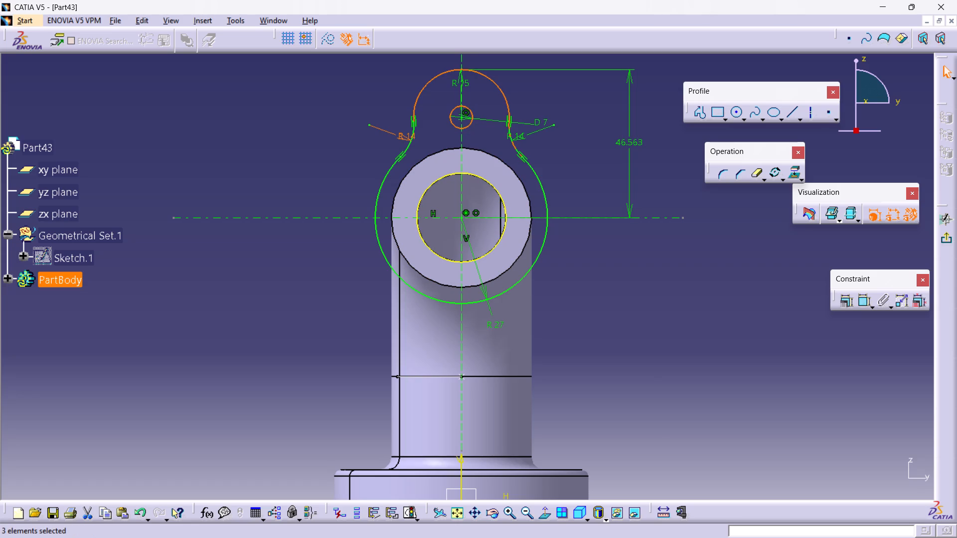
ctrl+click(512, 141)
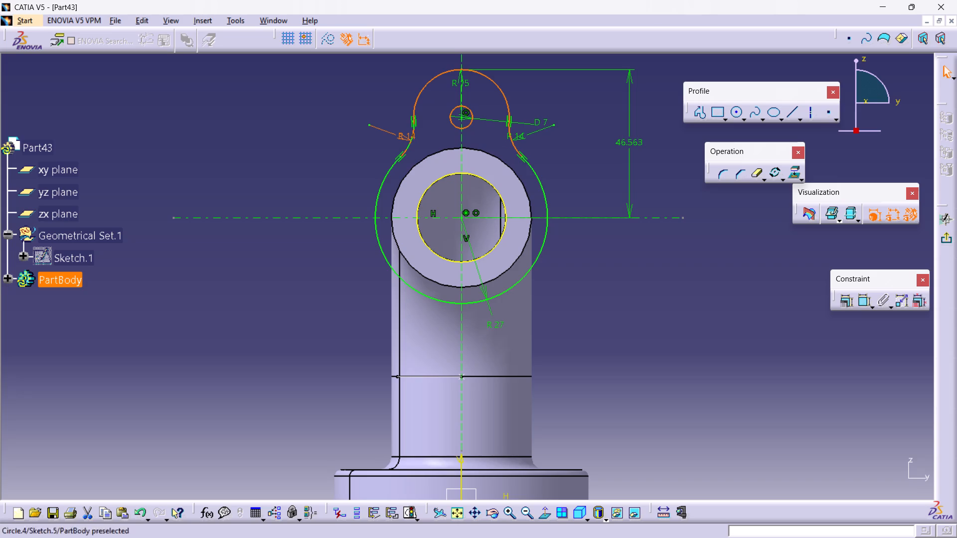
ctrl+click(410, 143)
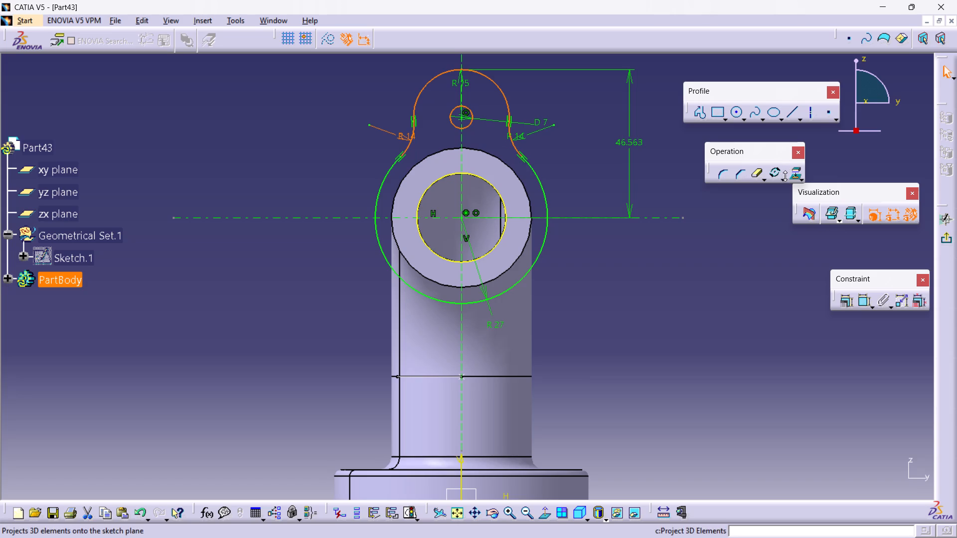
click(762, 177)
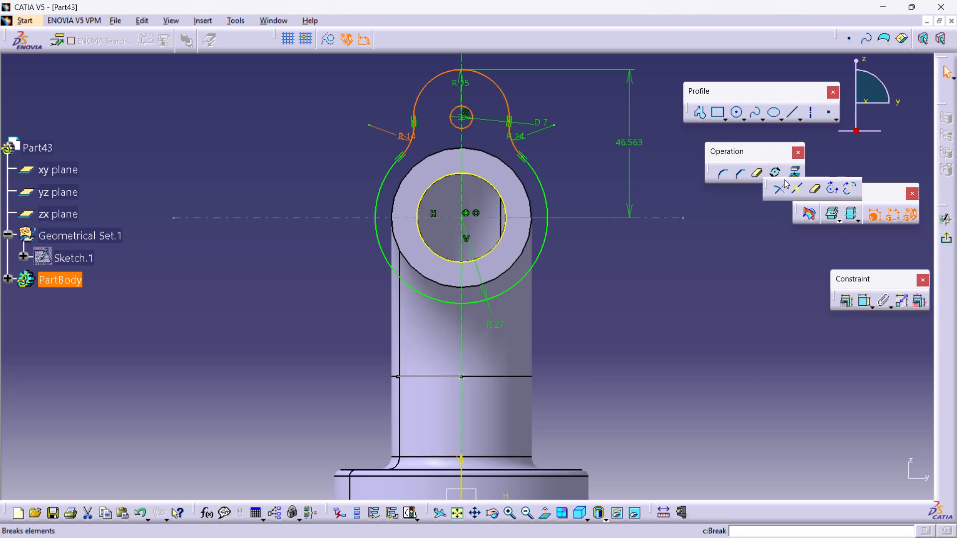
click(752, 219)
click(783, 176)
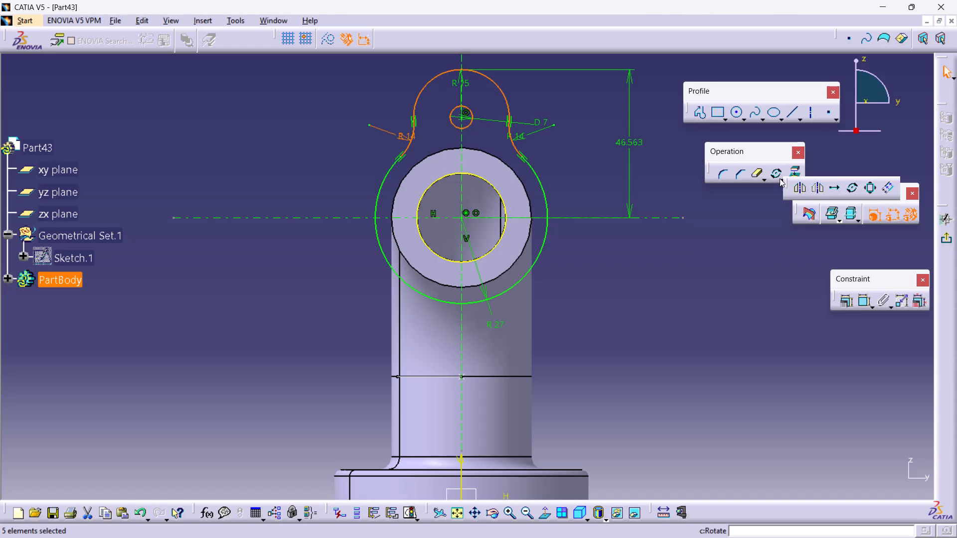
click(799, 189)
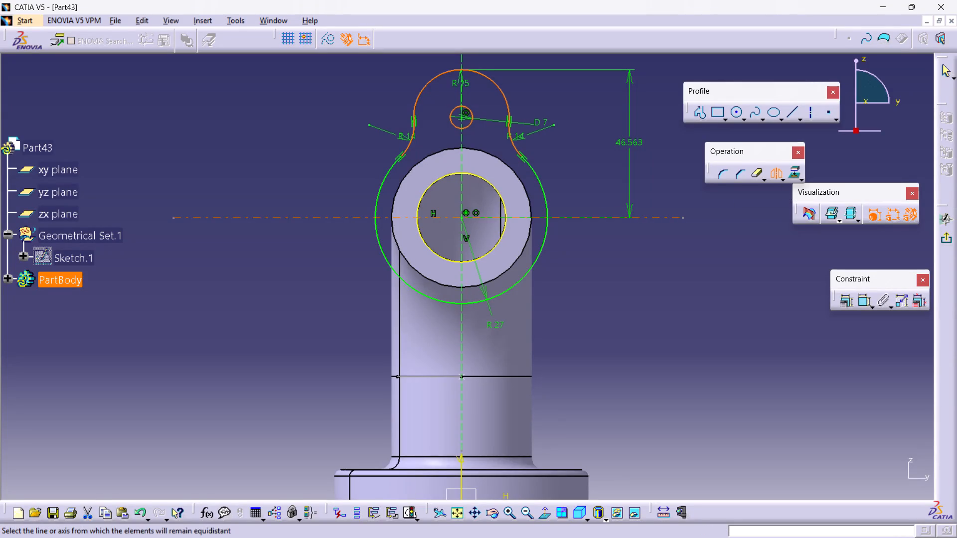
click(612, 218)
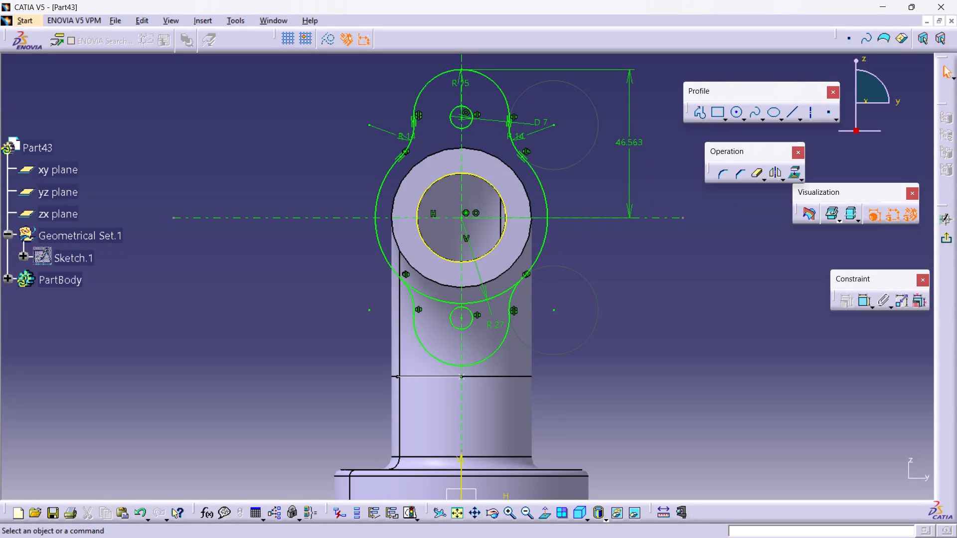
Quick Trim the R27 flange circle's arc inside the mirrored lower lug, and exit the sketch.
double_click(753, 172)
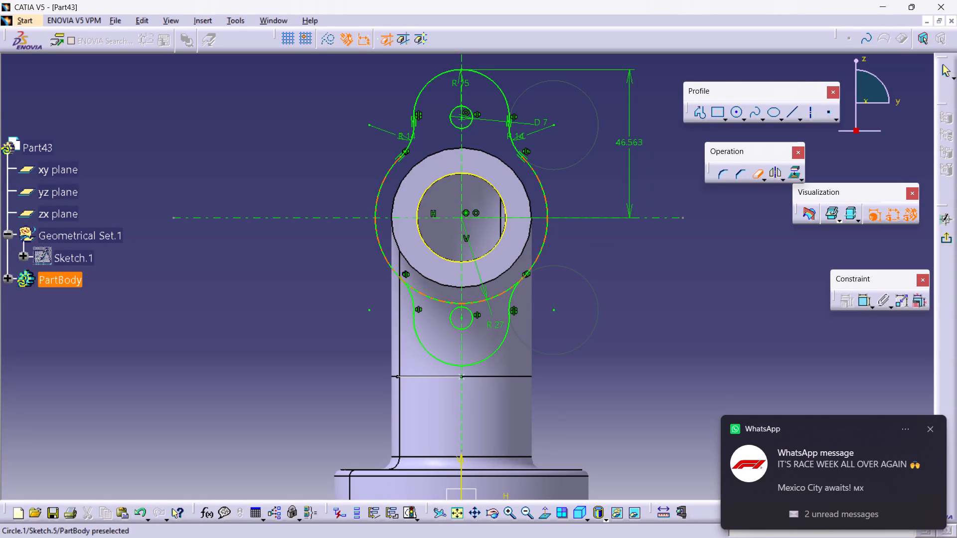
click(444, 300)
click(487, 300)
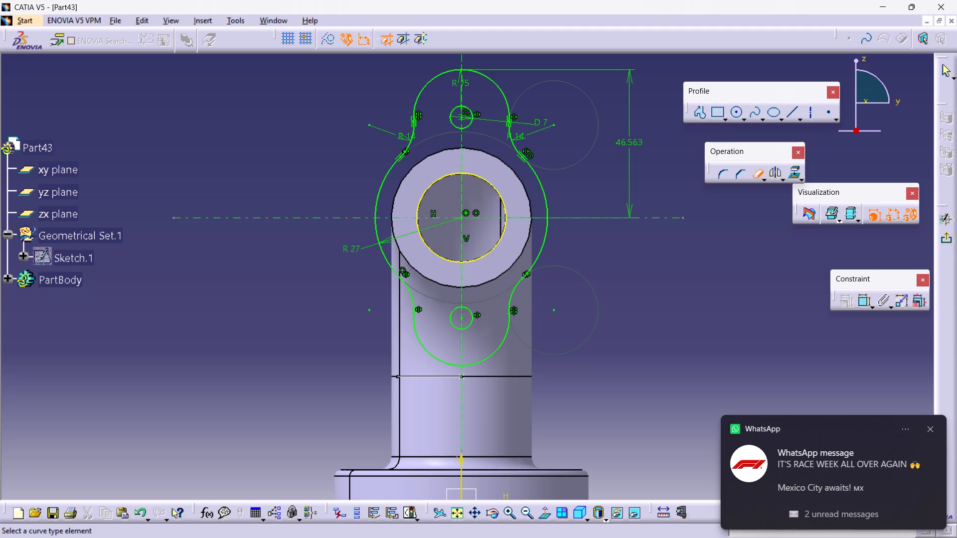
click(929, 422)
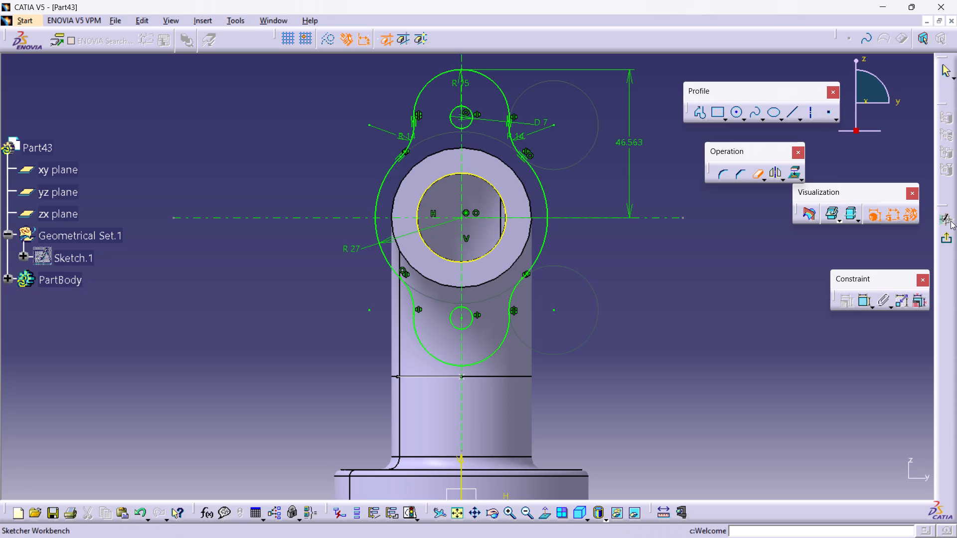
click(945, 241)
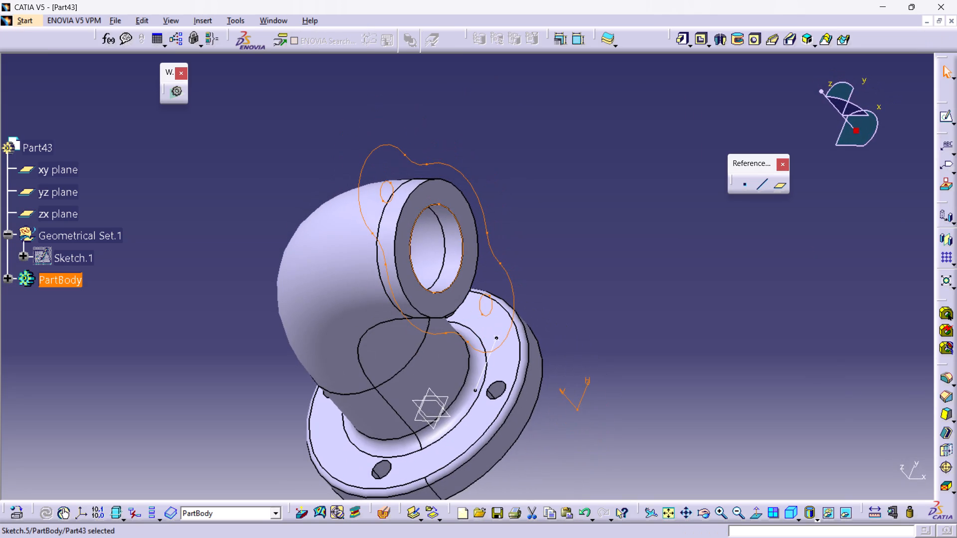
Pad the two-lug flange sketch to a length of 7 mm at the elbow's open end.
click(681, 40)
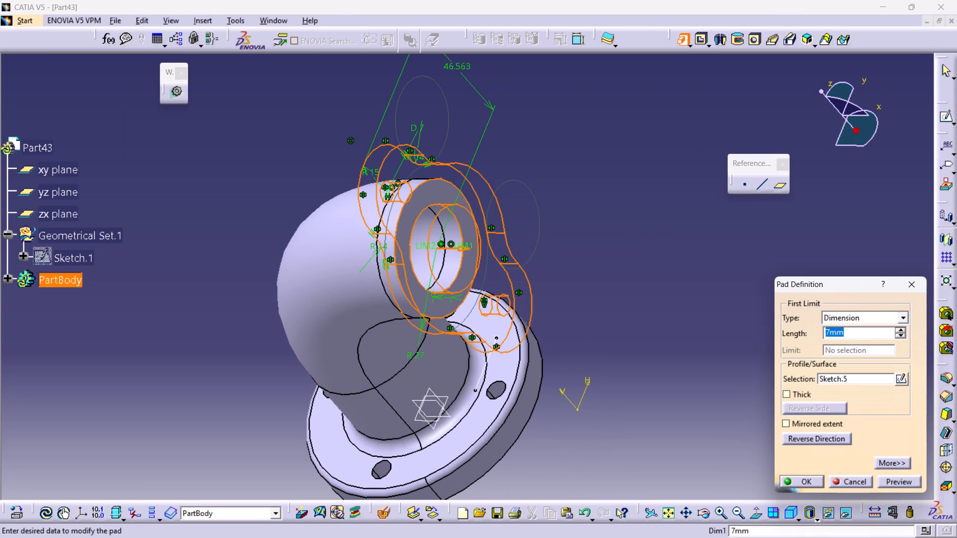
click(897, 483)
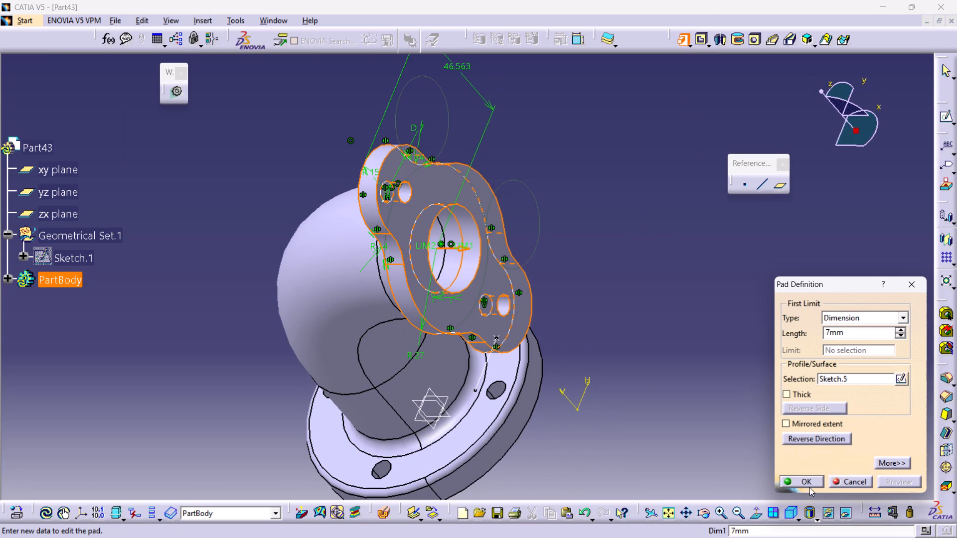
click(808, 484)
click(719, 453)
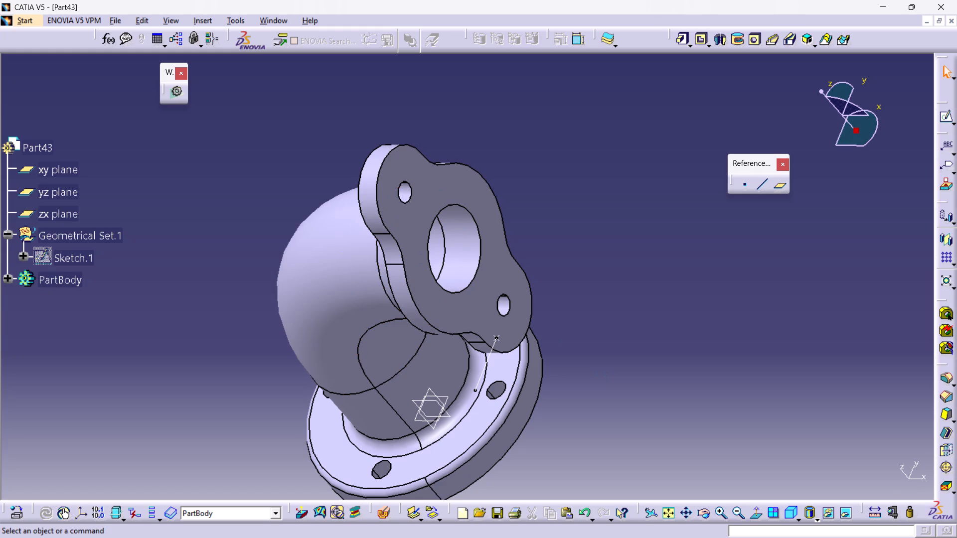
Apply a 2 mm edge fillet to the outer outline edge on the pipe side of the two-lug flange.
click(948, 374)
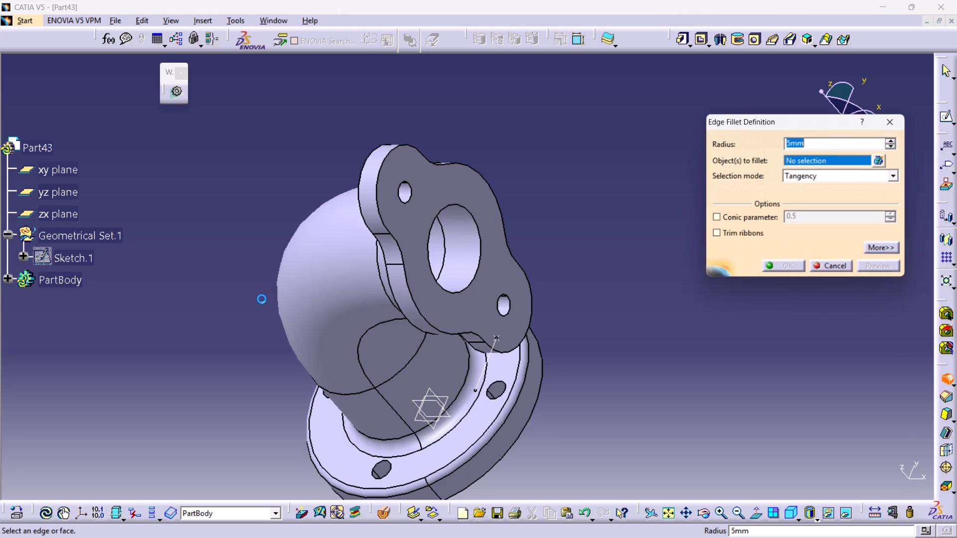
ctrl+middle_drag(242, 287, 319, 221)
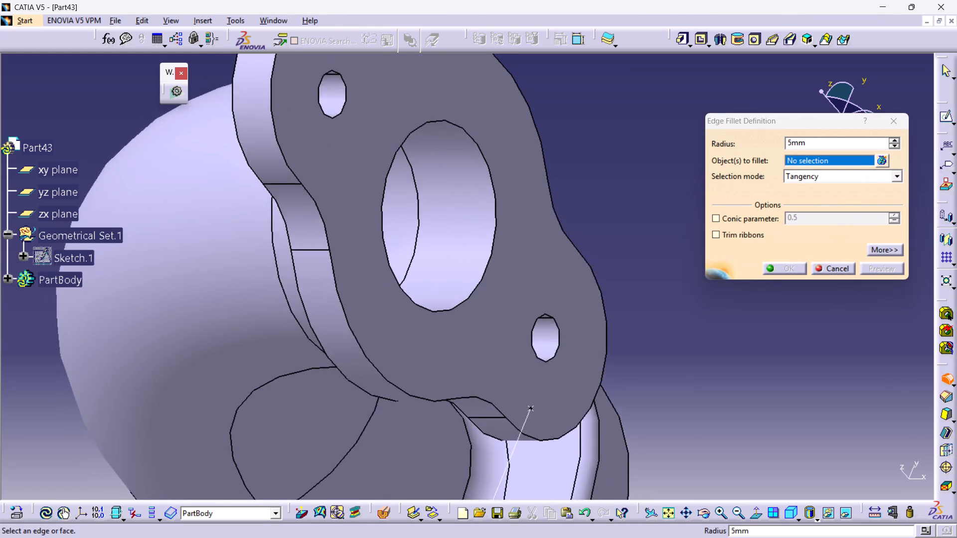
ctrl+middle_drag(319, 221, 278, 290)
middle_drag(227, 300, 403, 291)
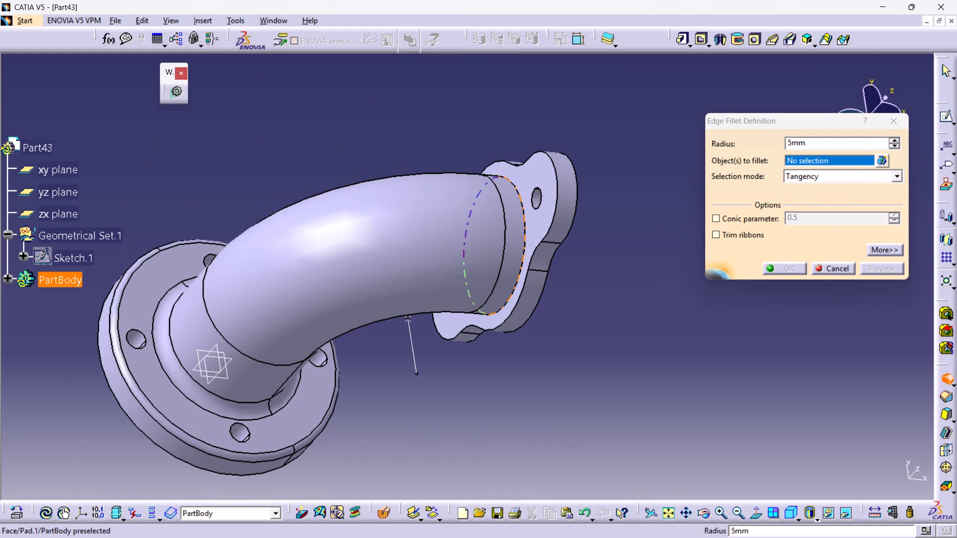
click(521, 294)
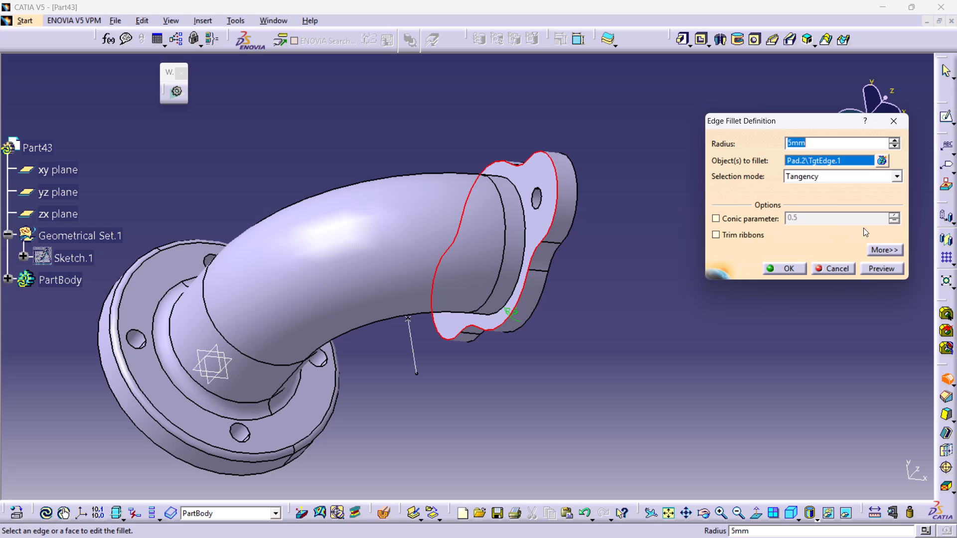
triple_click(892, 145)
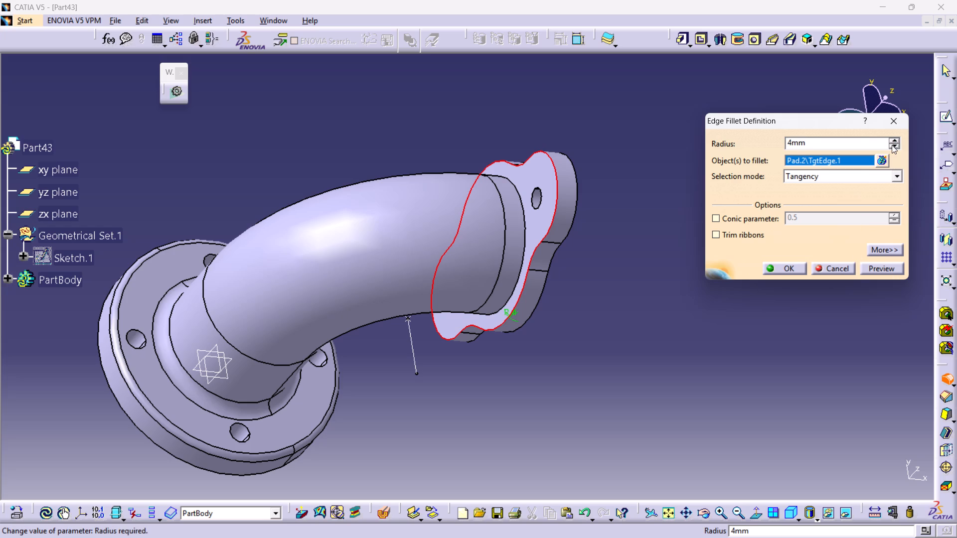
click(892, 145)
click(892, 145)
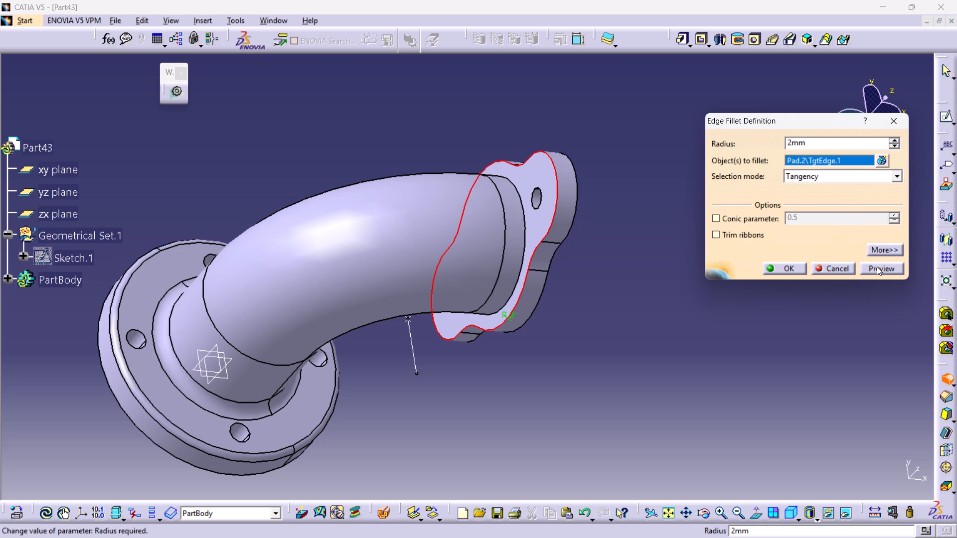
click(877, 267)
click(789, 267)
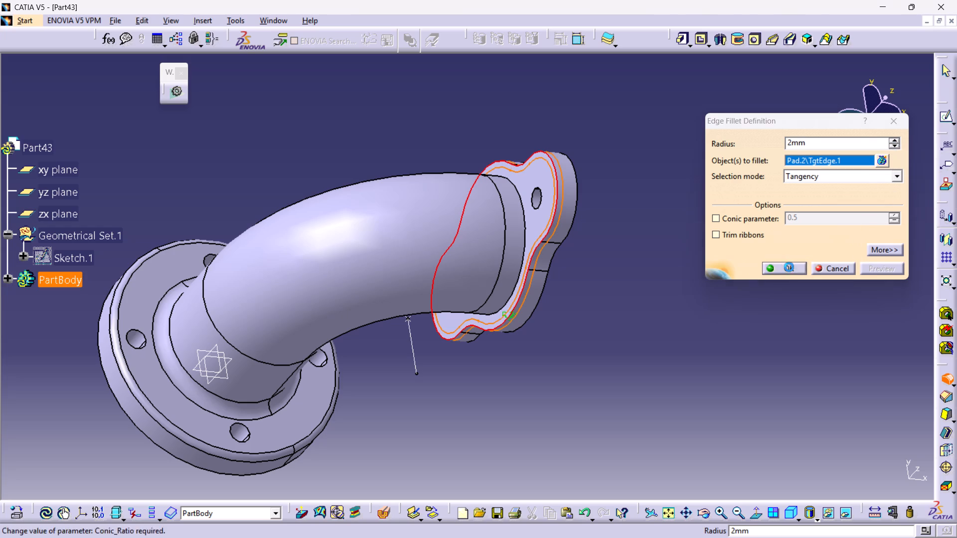
click(782, 339)
Apply a 4 mm edge fillet to the circular edge where the pipe meets the two-lug flange.
middle_drag(757, 330, 518, 249)
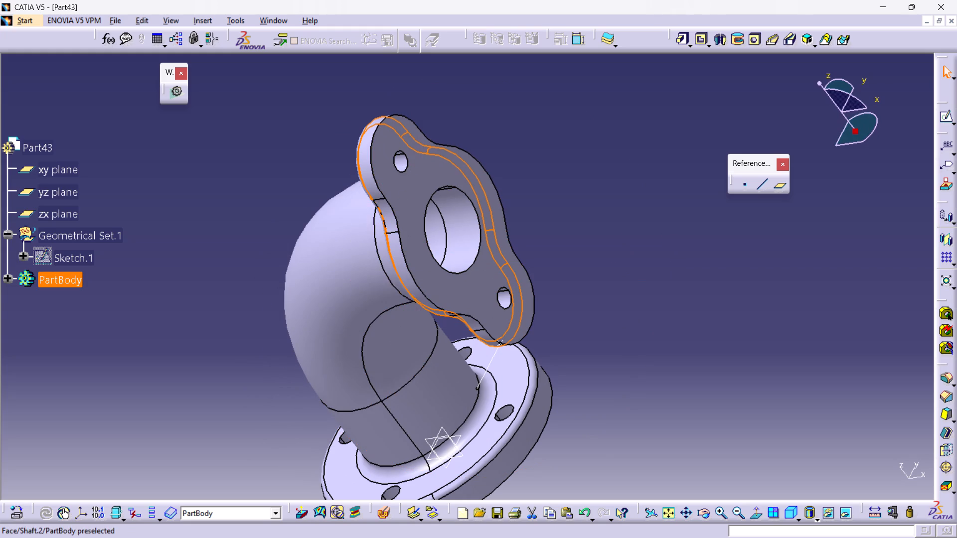
middle_drag(320, 233, 455, 217)
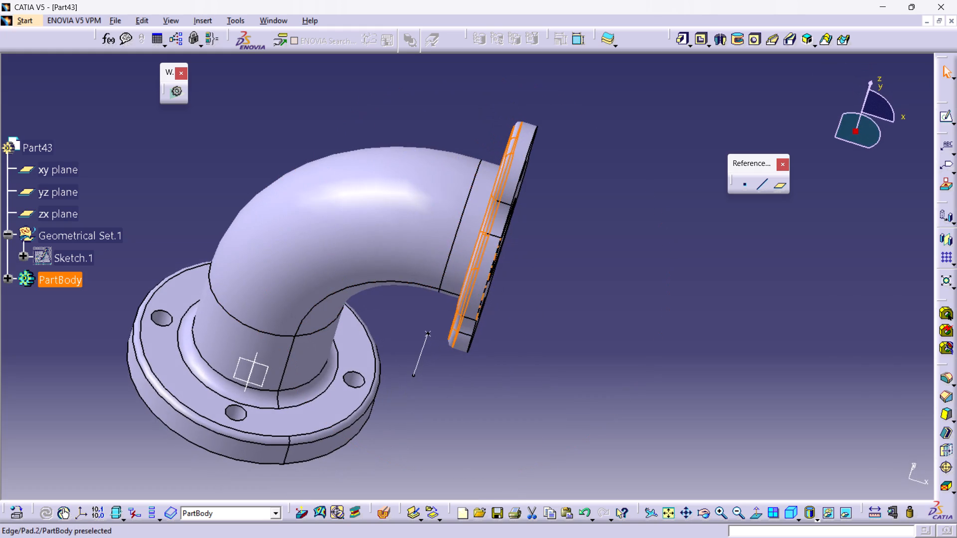
middle_drag(166, 142, 336, 239)
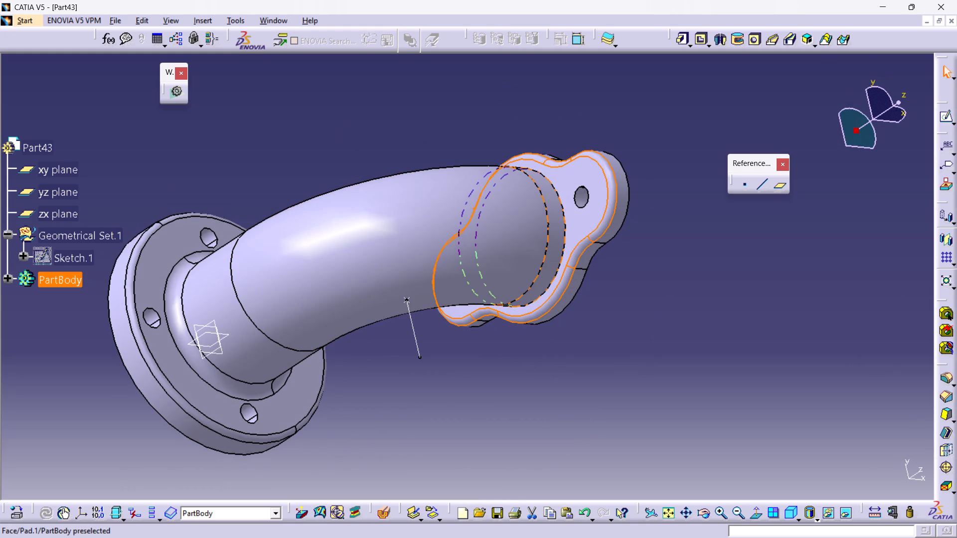
click(562, 236)
click(829, 301)
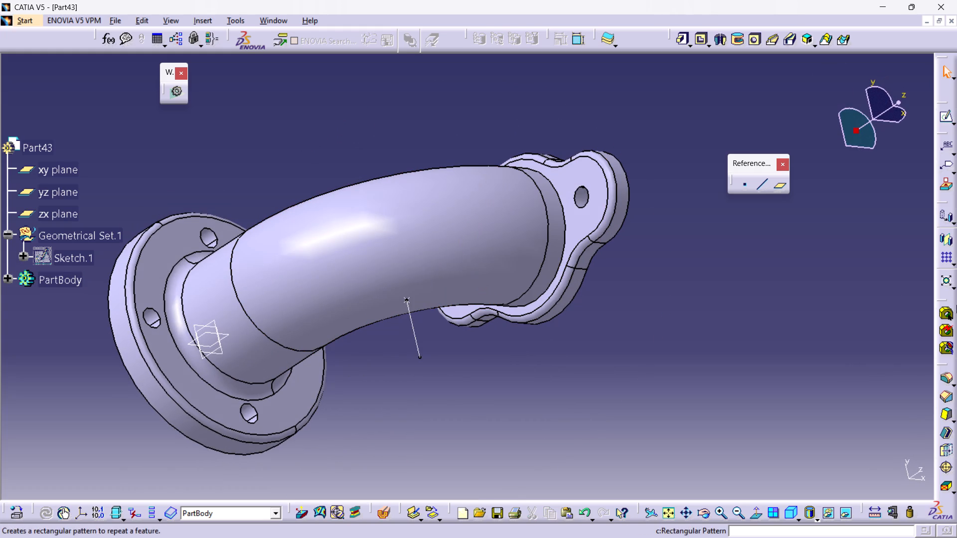
click(946, 376)
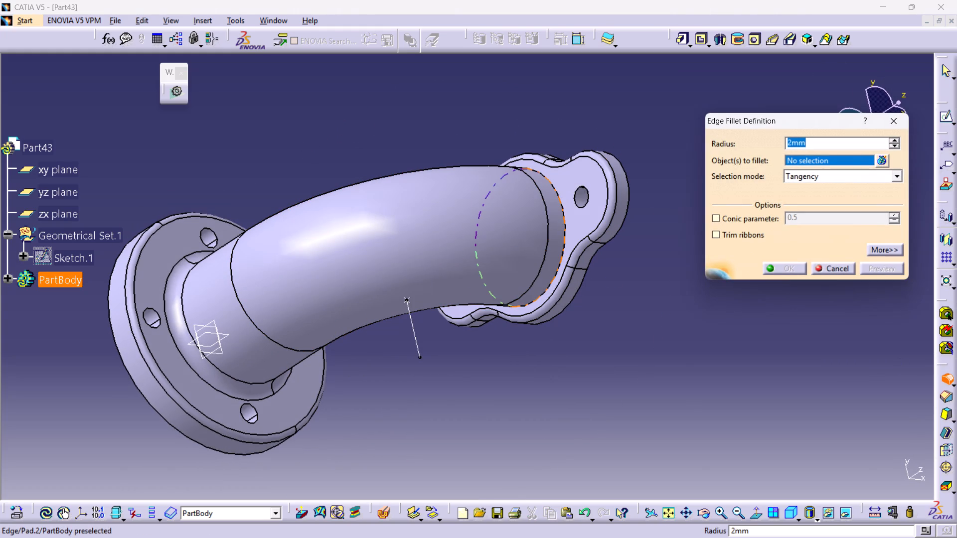
click(564, 236)
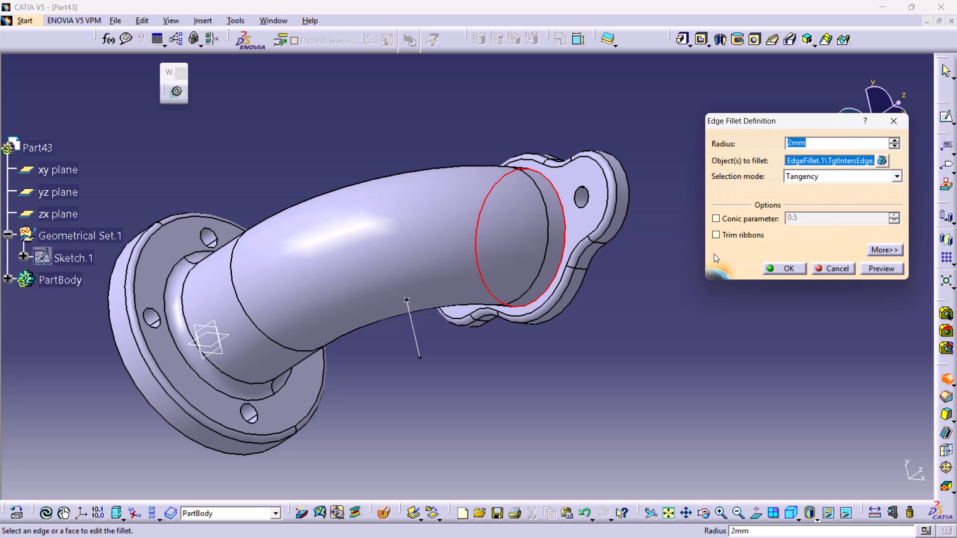
double_click(893, 140)
click(893, 138)
click(884, 268)
click(782, 272)
click(745, 299)
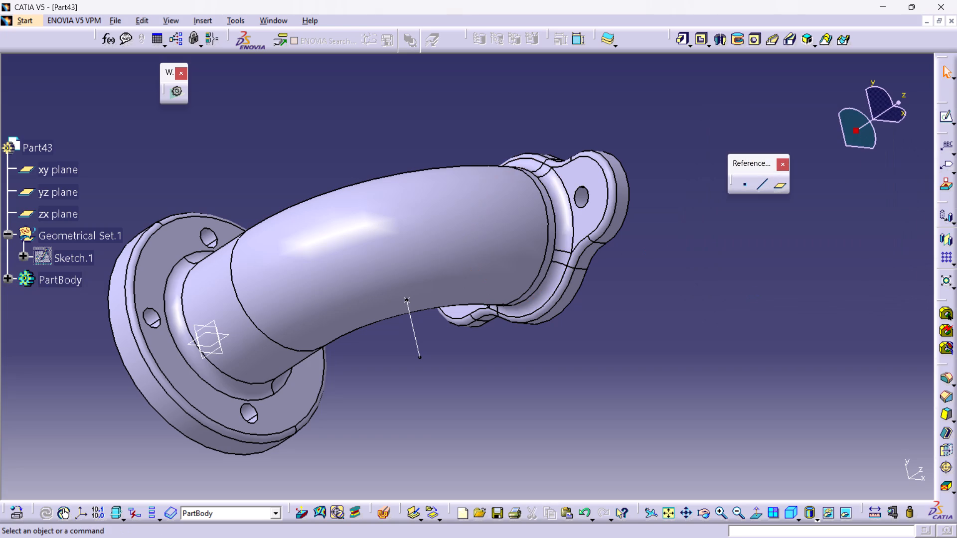
Examine the filleted elbow and both of its flanges from all sides.
ctrl+middle_drag(749, 281, 587, 321)
ctrl+middle_drag(603, 288, 538, 279)
ctrl+scroll(538, 279, up, 1)
middle_drag(637, 284, 332, 235)
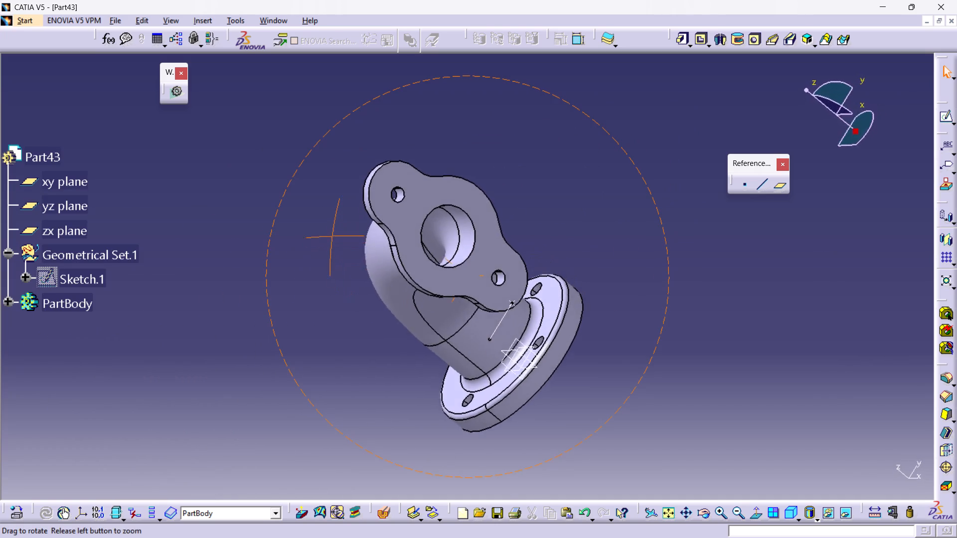
middle_drag(332, 235, 441, 161)
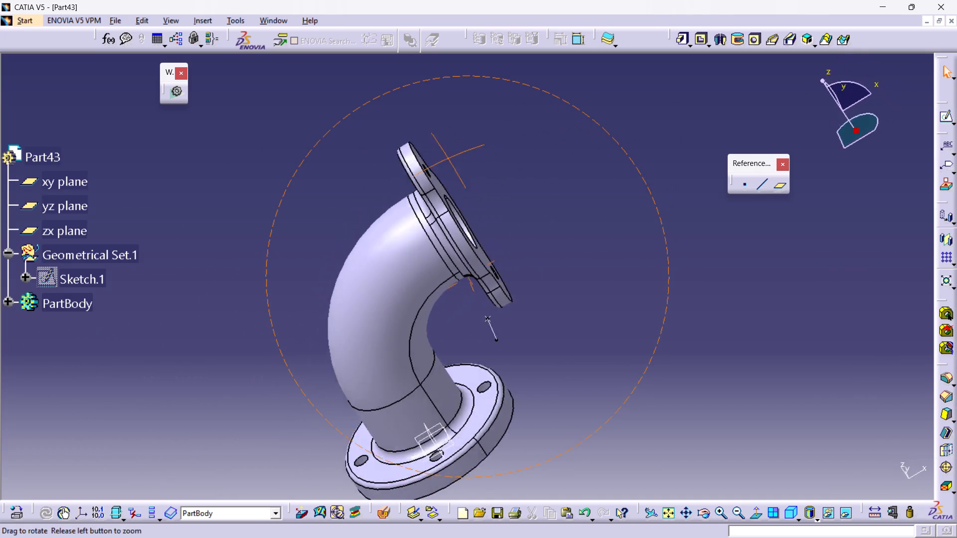
middle_drag(441, 161, 256, 145)
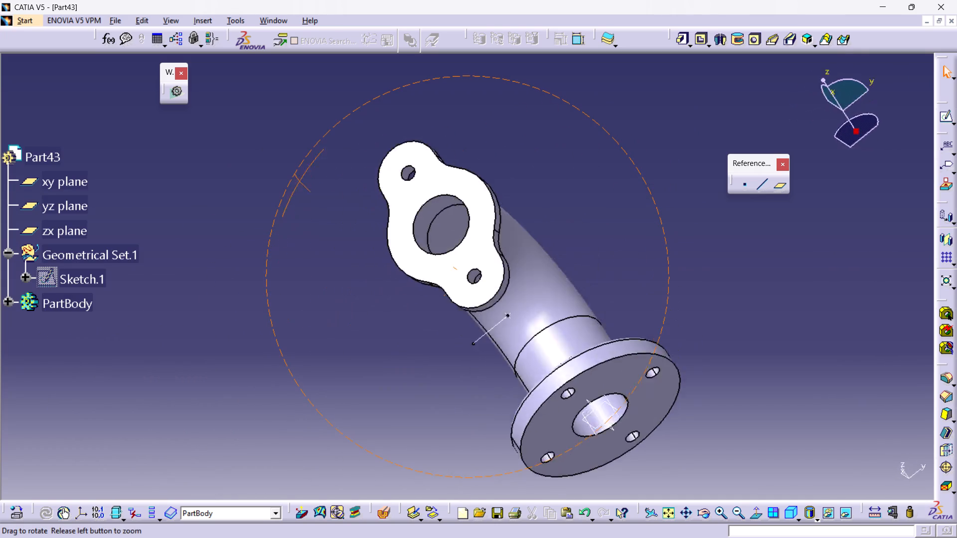
middle_drag(256, 145, 361, 236)
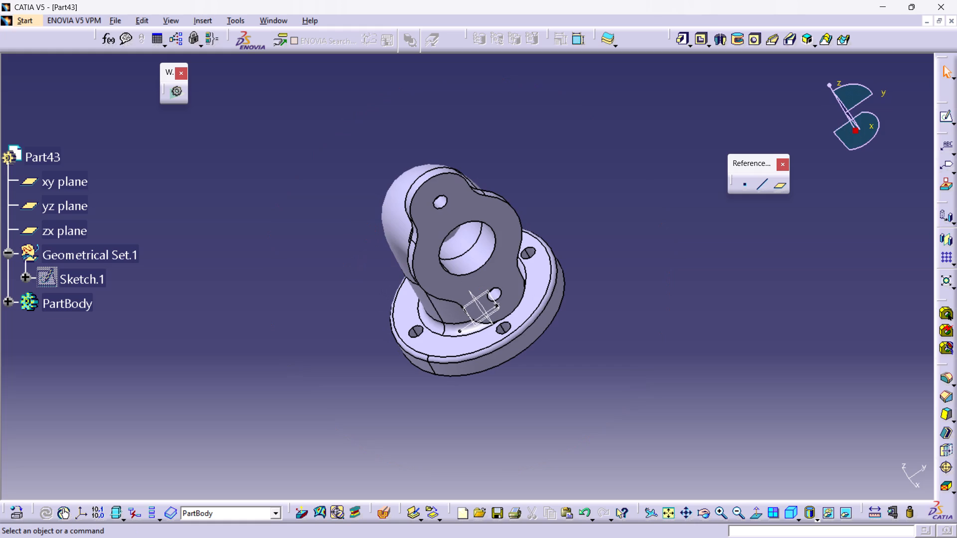
ctrl+middle_drag(215, 305, 257, 299)
middle_drag(189, 316, 380, 344)
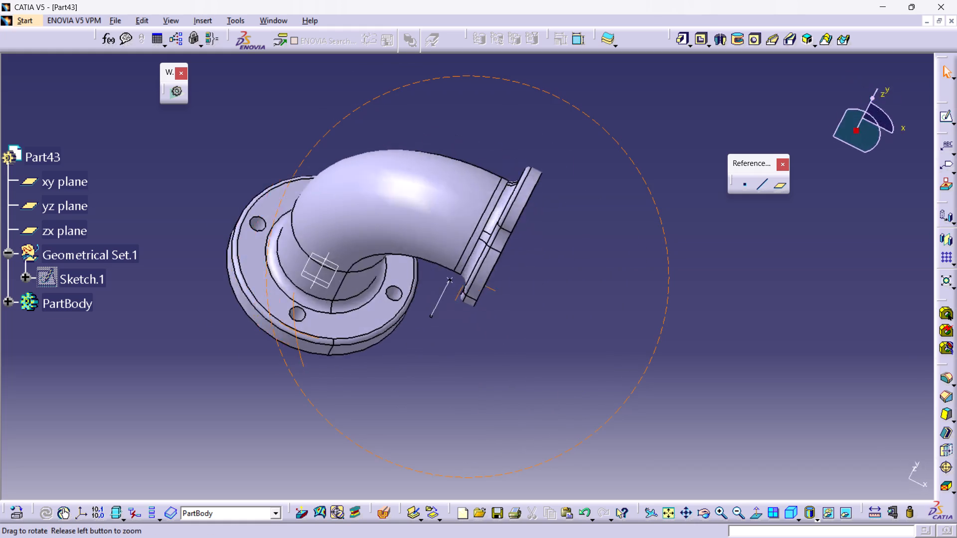
middle_drag(380, 344, 408, 234)
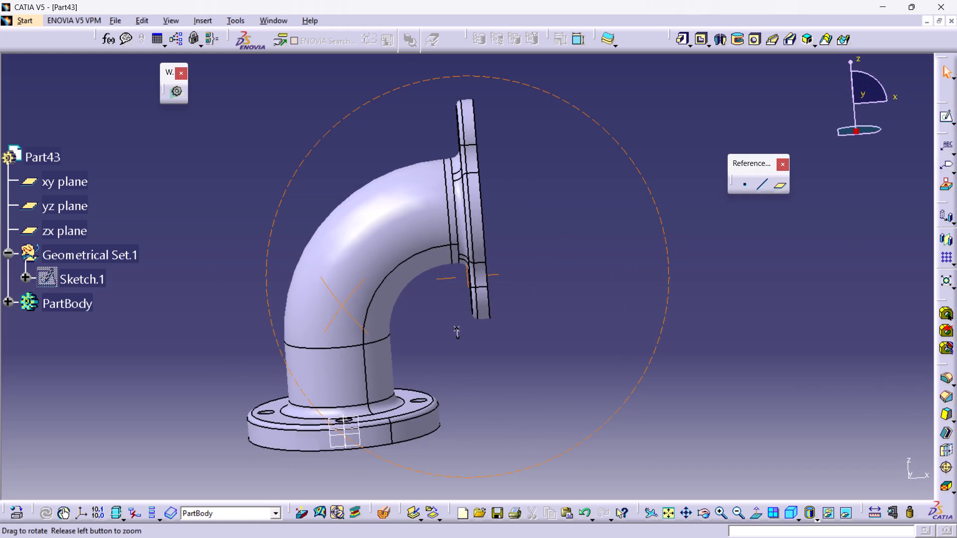
middle_drag(408, 234, 405, 231)
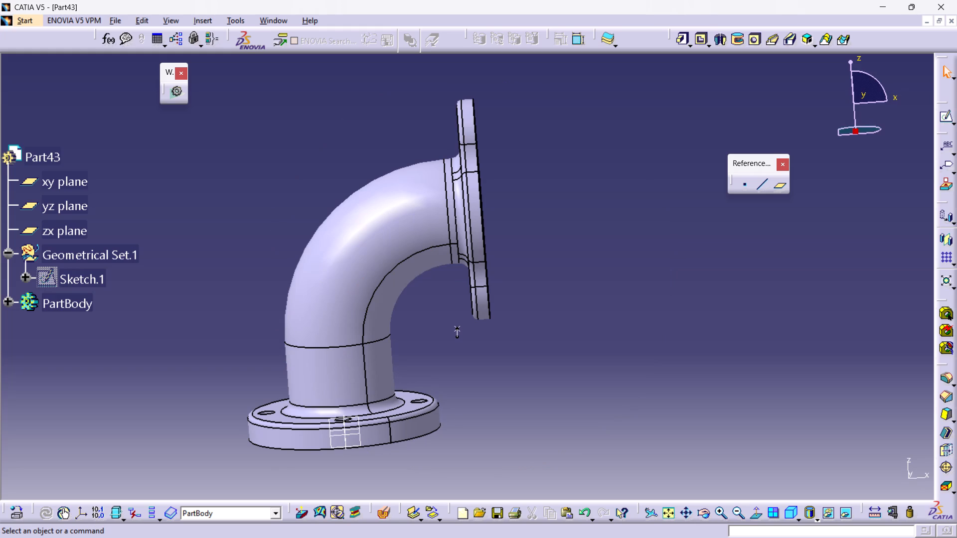
Open a sketch on the zx plane and temporarily cut the part by the sketch plane to inspect the elbow's cross-section.
click(944, 118)
click(359, 425)
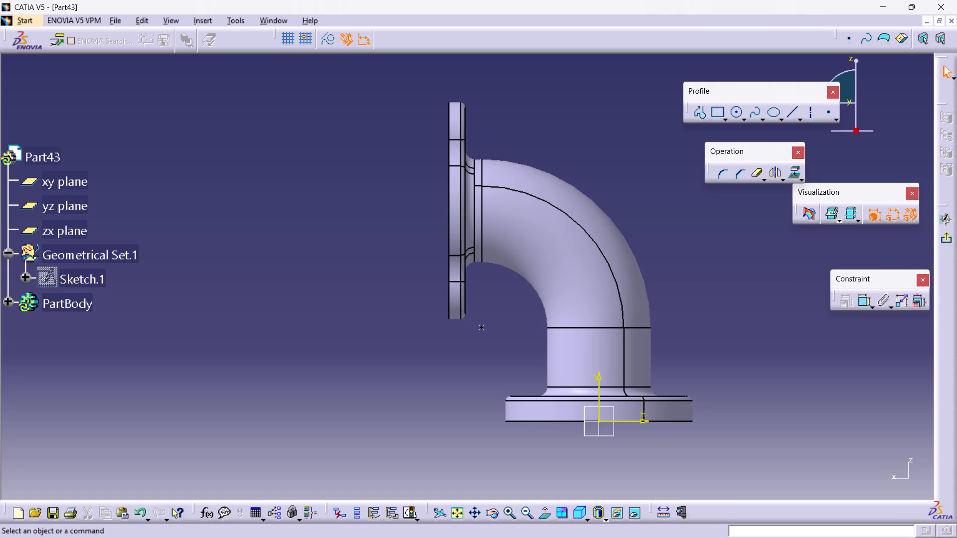
click(807, 214)
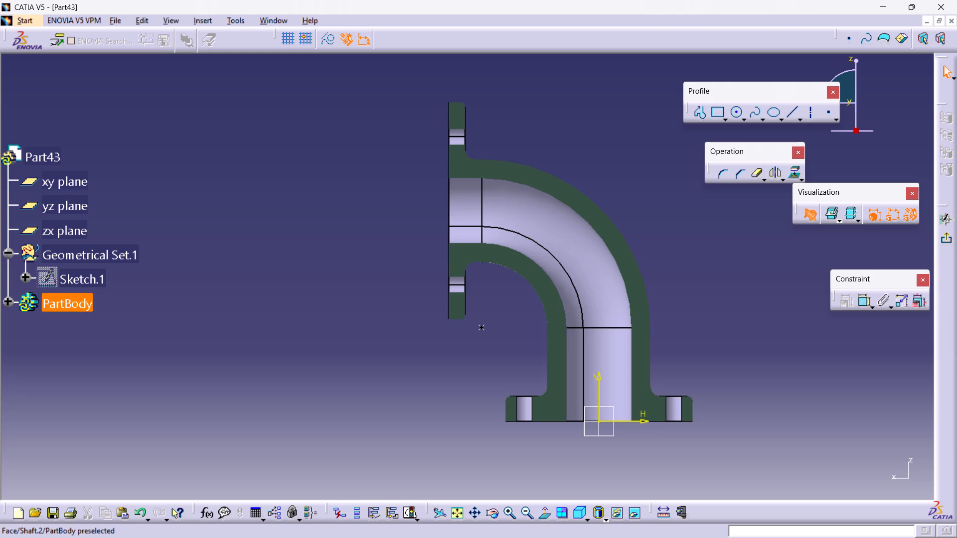
click(810, 219)
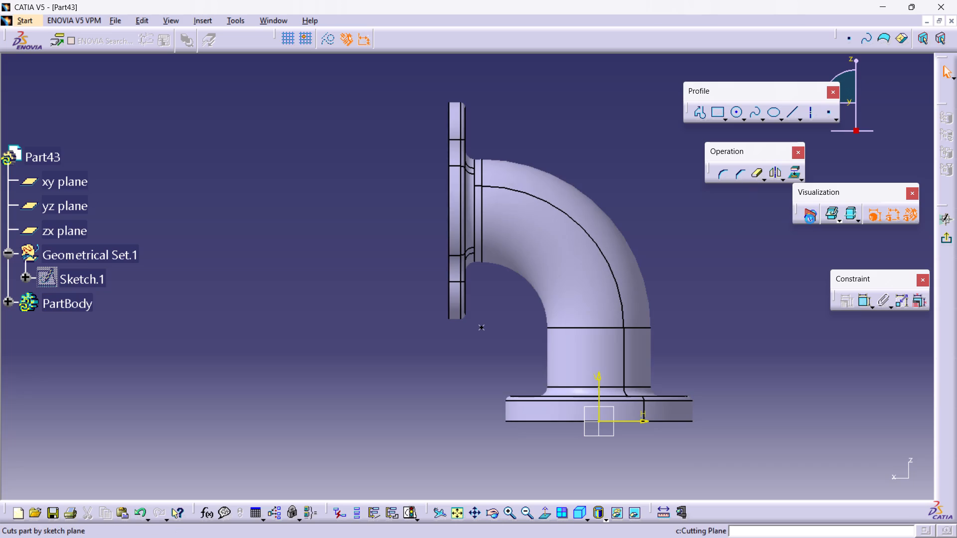
click(788, 276)
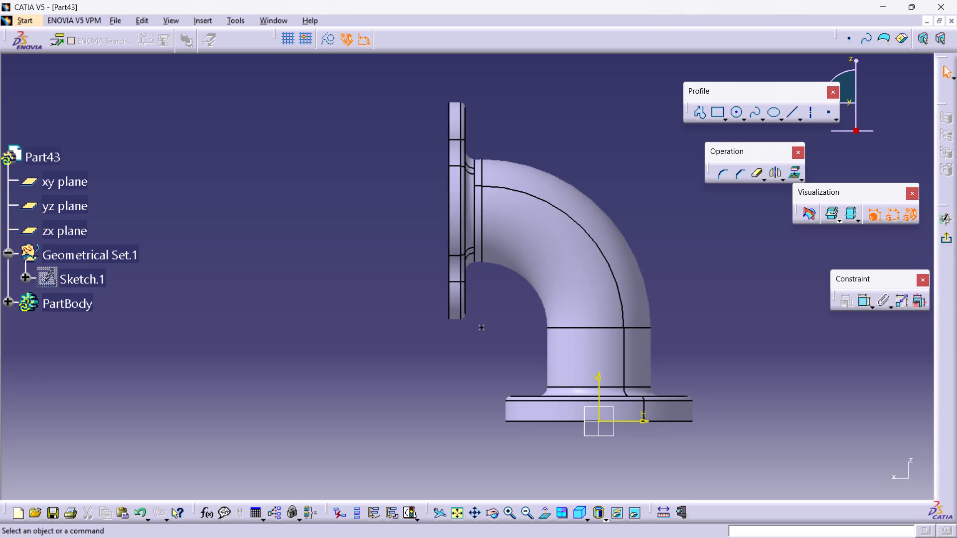
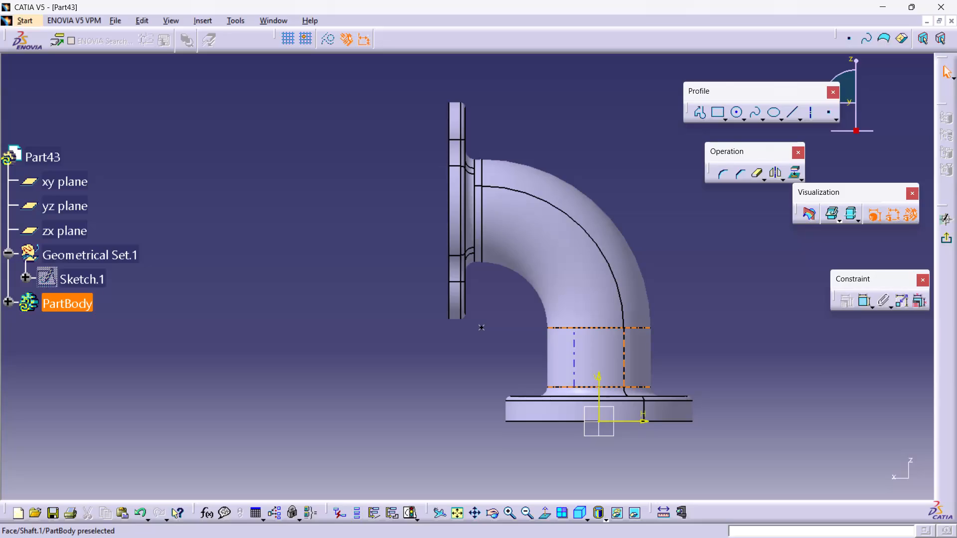
Hide the leftover reference point and line beside the inner side of the elbow's bend.
ctrl+middle_drag(704, 298, 435, 311)
middle_drag(377, 327, 535, 211)
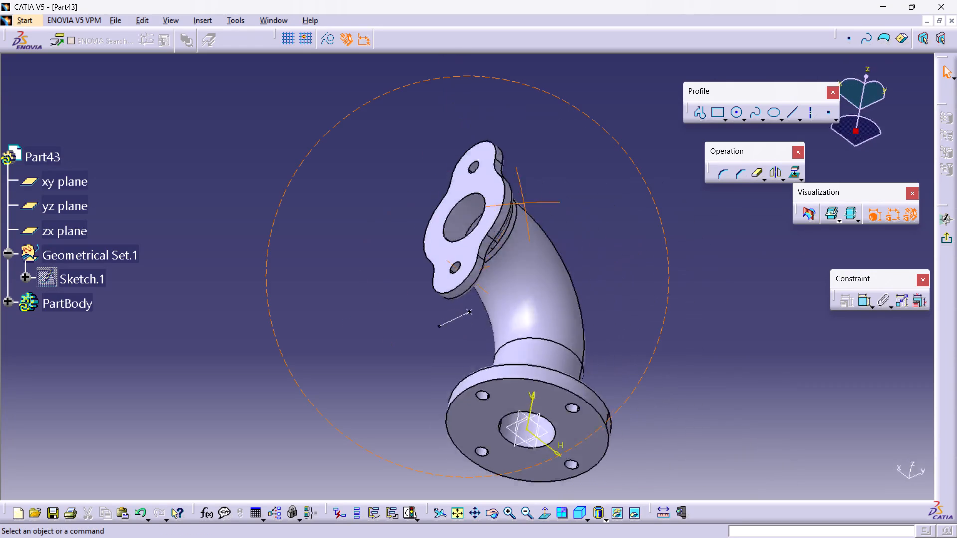
middle_drag(535, 211, 465, 207)
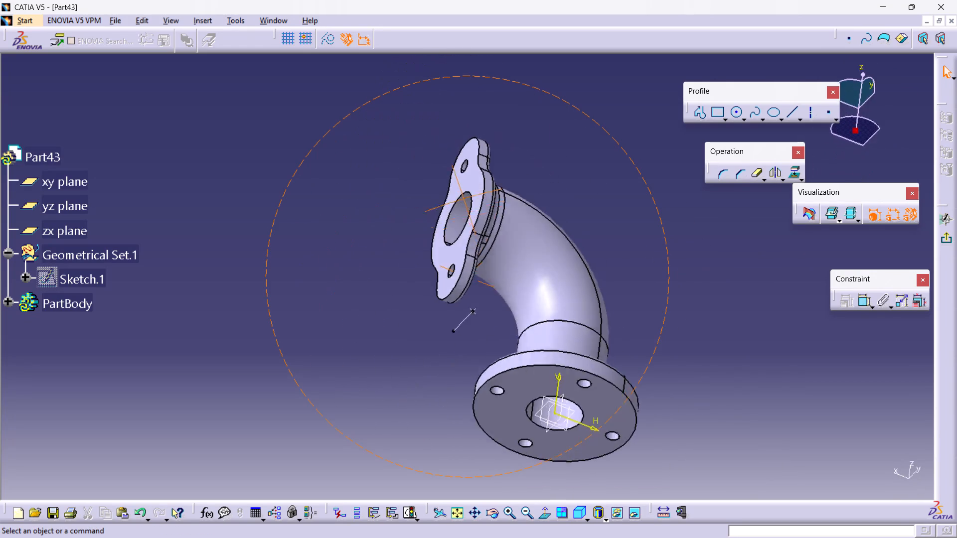
middle_drag(465, 207, 359, 348)
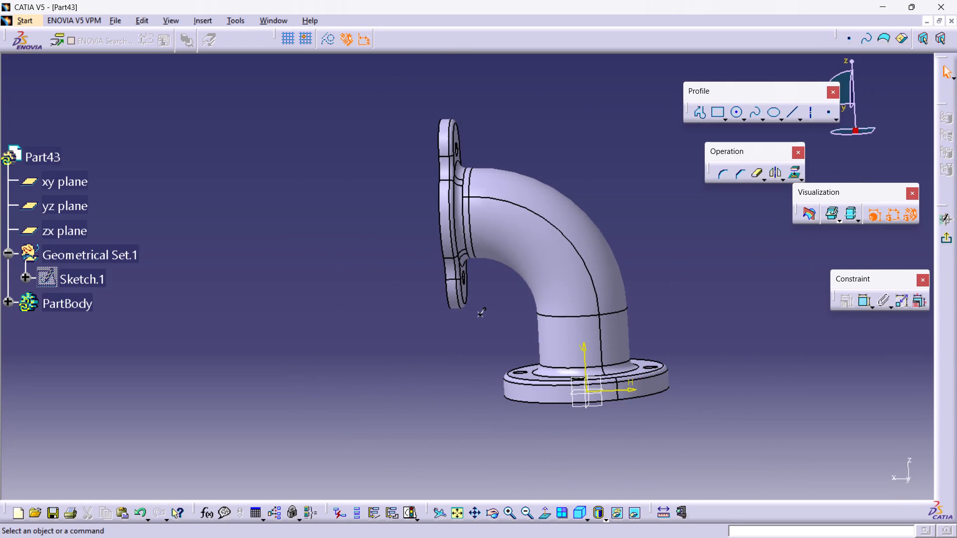
right_click(481, 312)
click(518, 348)
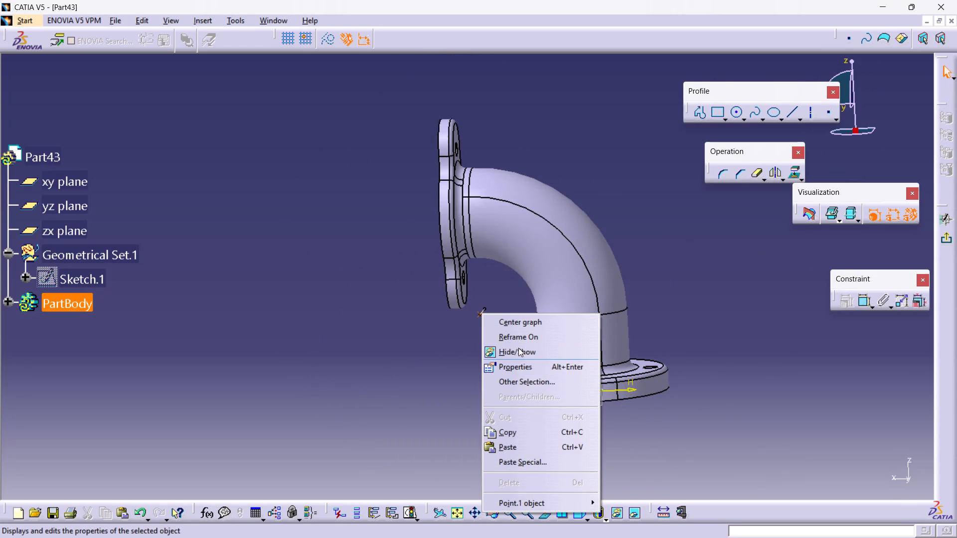
middle_drag(504, 312, 435, 339)
right_click(492, 306)
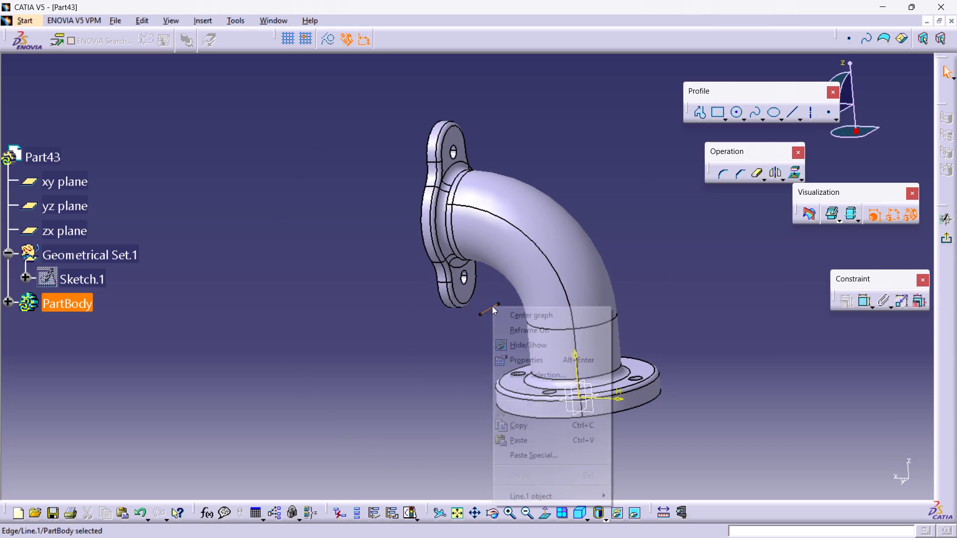
click(538, 345)
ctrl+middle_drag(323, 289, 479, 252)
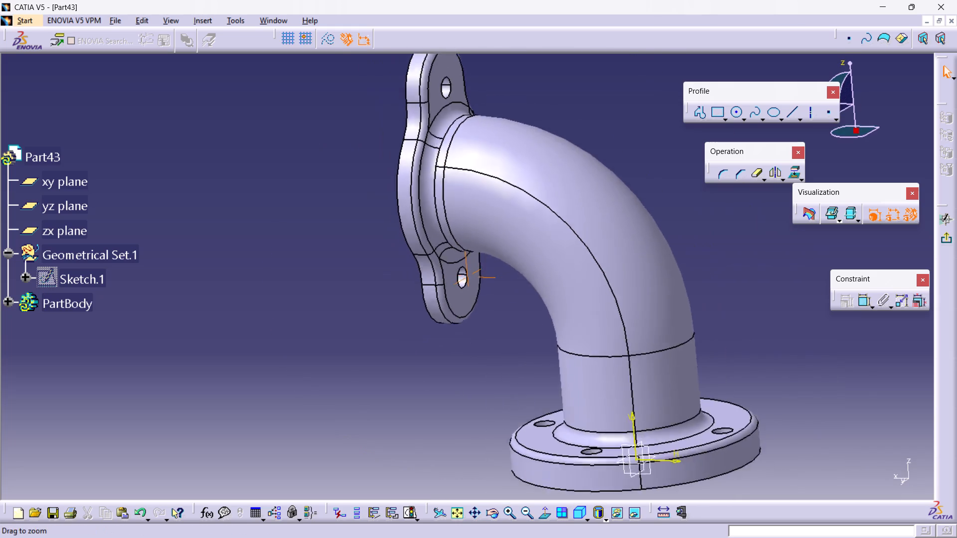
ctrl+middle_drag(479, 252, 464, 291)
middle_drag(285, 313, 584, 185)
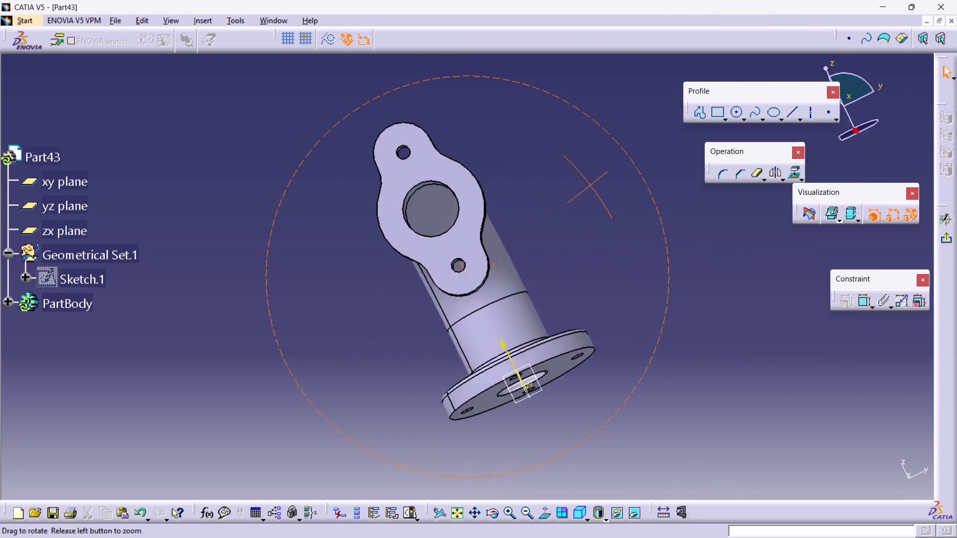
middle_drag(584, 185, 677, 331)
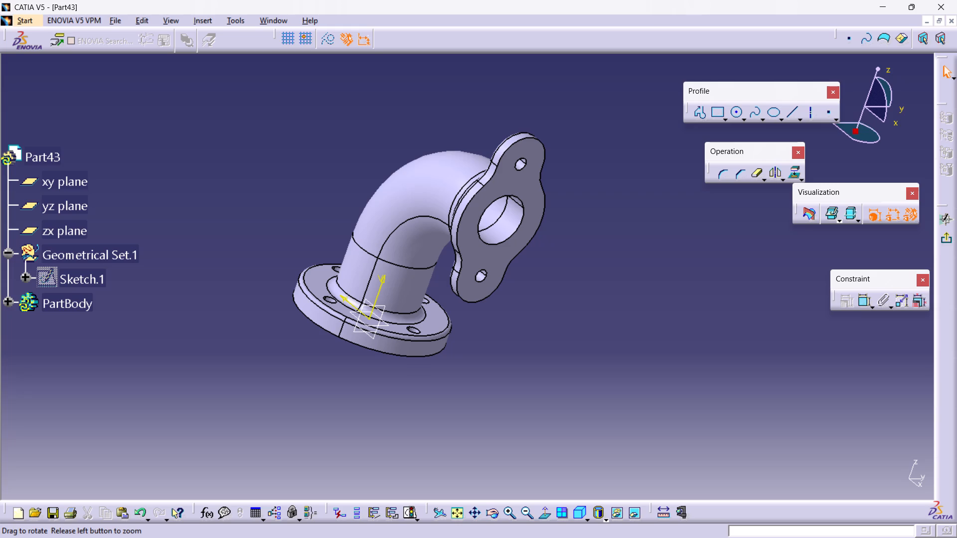
Save the part as "part 43" in the part design folder inside catia on the DATA (D:) drive.
click(117, 24)
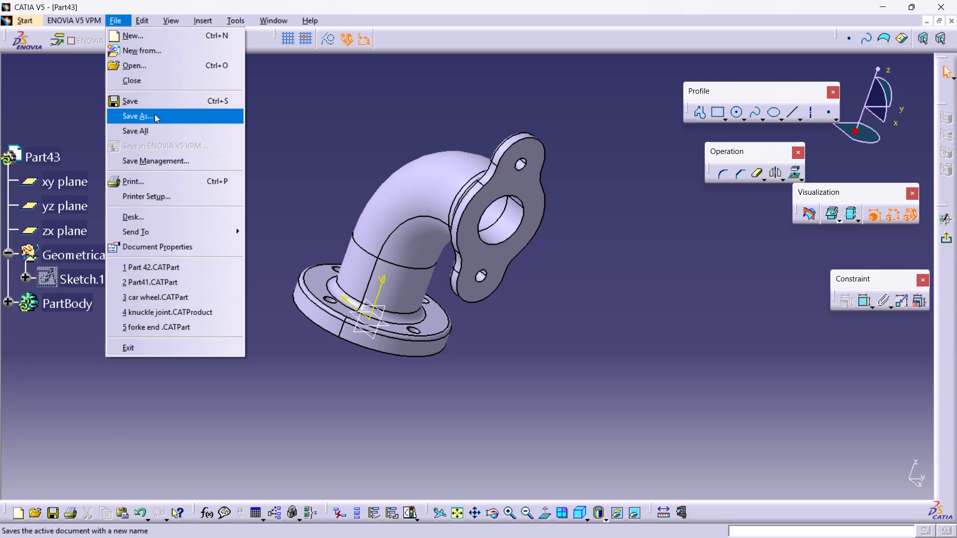
click(155, 115)
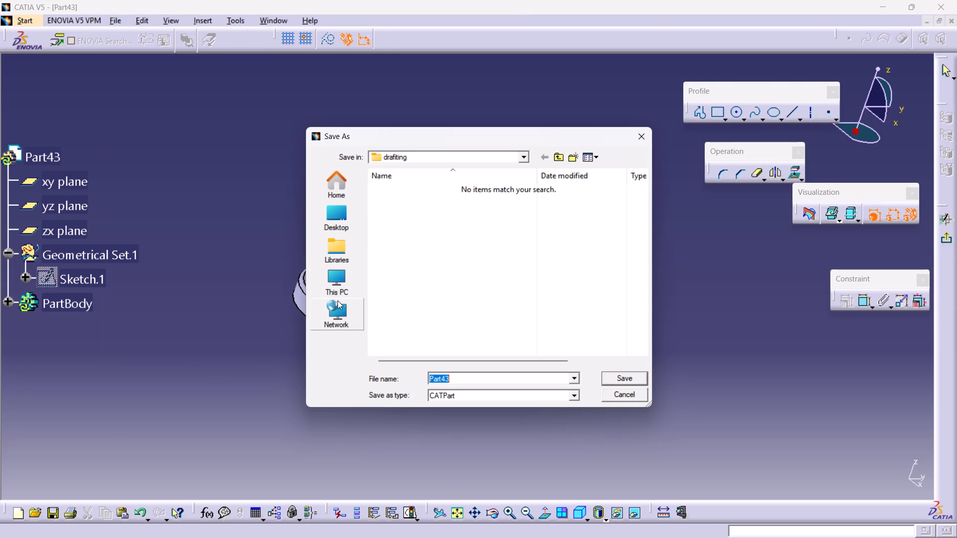
double_click(335, 286)
double_click(433, 227)
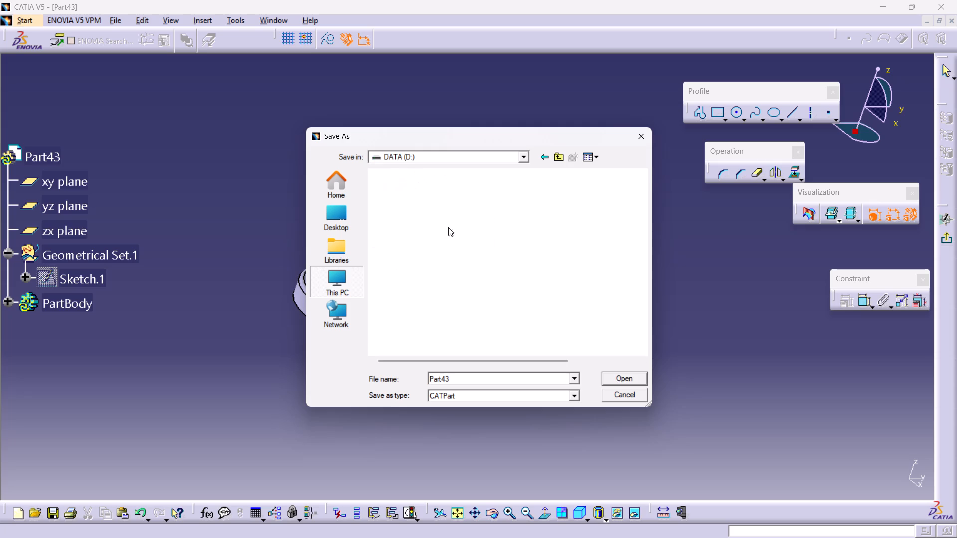
double_click(436, 212)
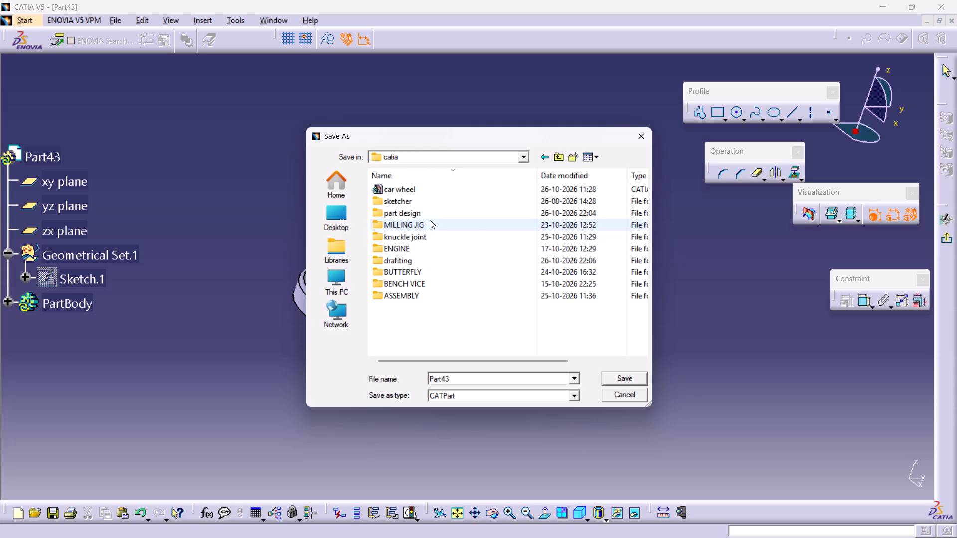
triple_click(431, 216)
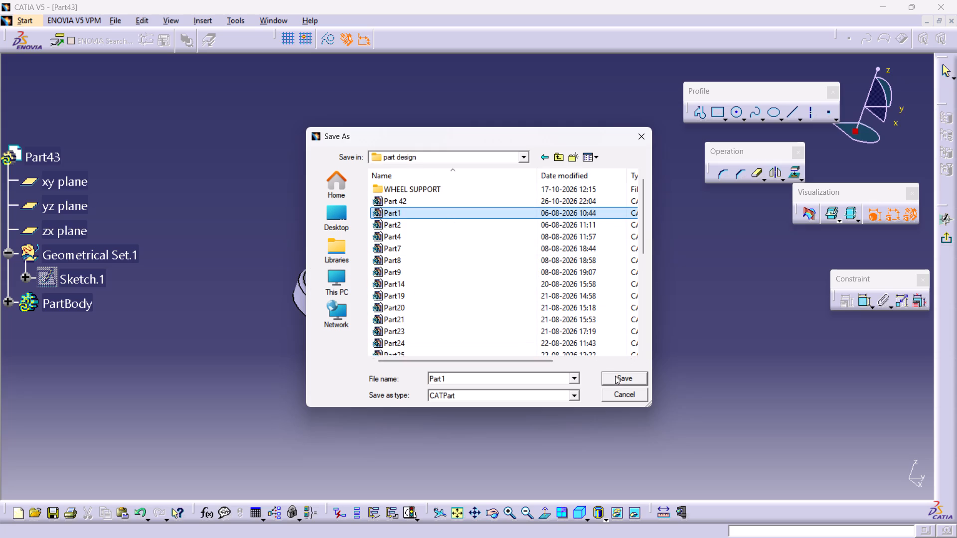
click(497, 375)
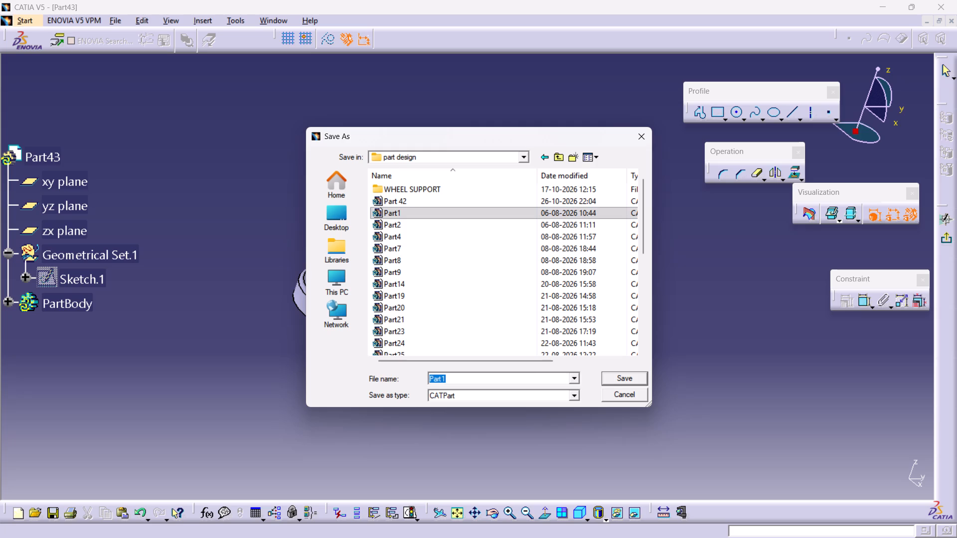
key(BackSpace)
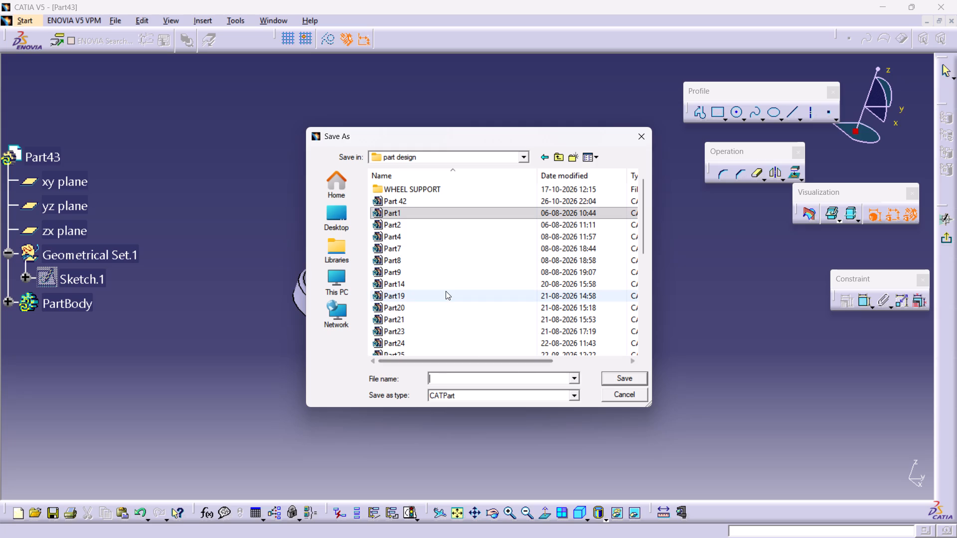
scroll(443, 352, down, 10)
scroll(425, 301, up, 7)
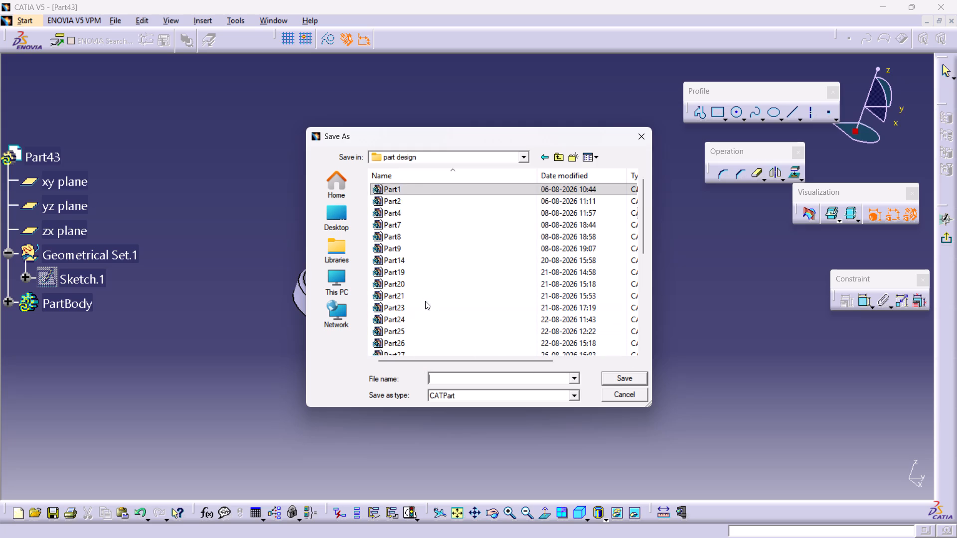
scroll(425, 301, up, 4)
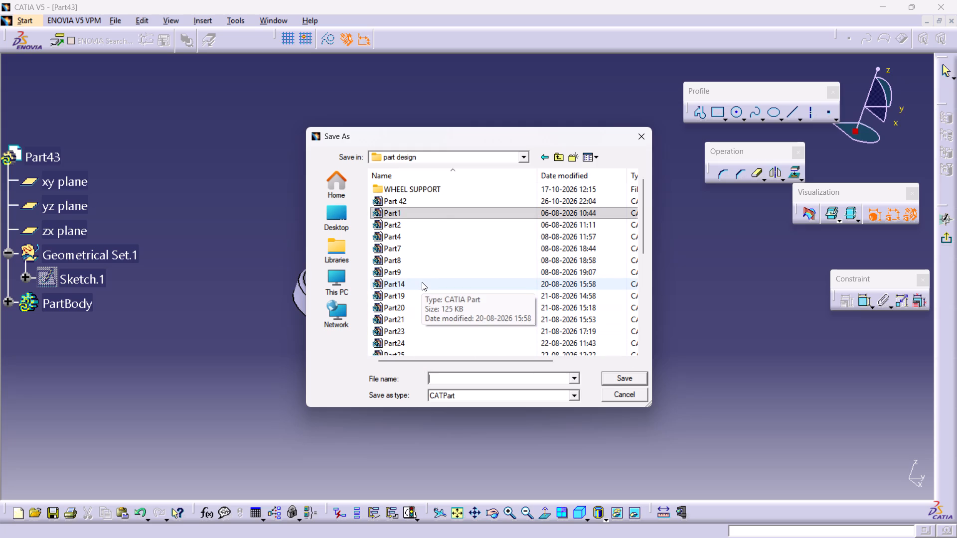
text(part 43)
key(Return)
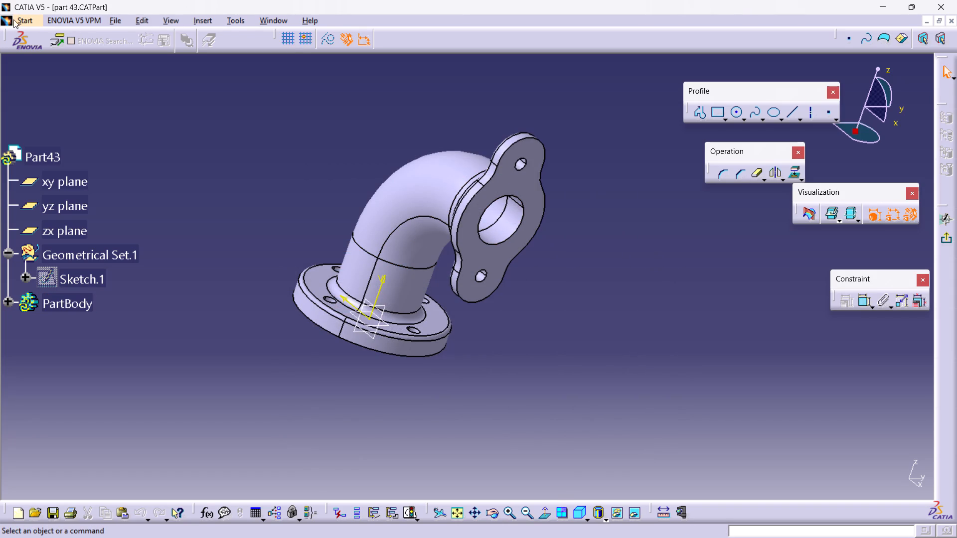
Create a Drafting drawing of the elbow with the all-views automatic layout on an A3 ISO sheet at 1:1 scale.
click(26, 16)
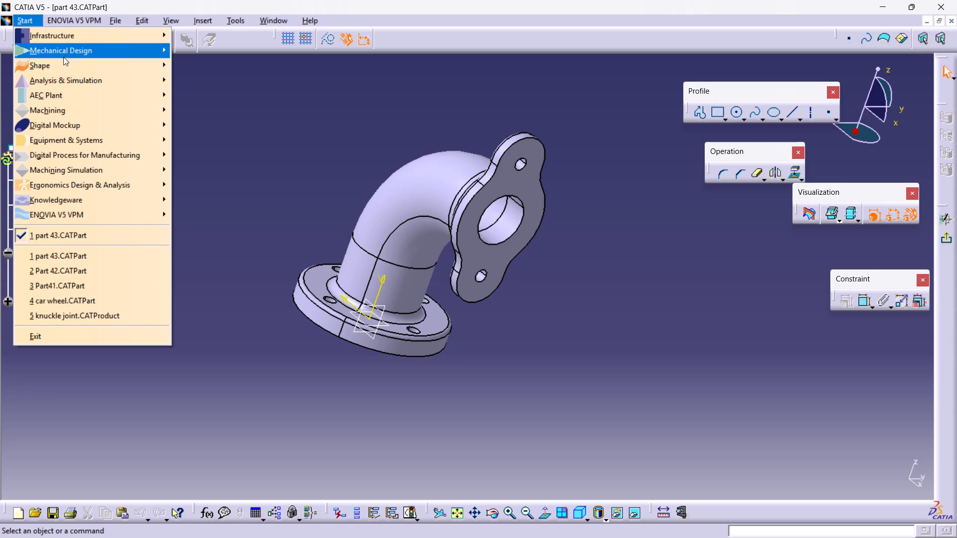
click(68, 50)
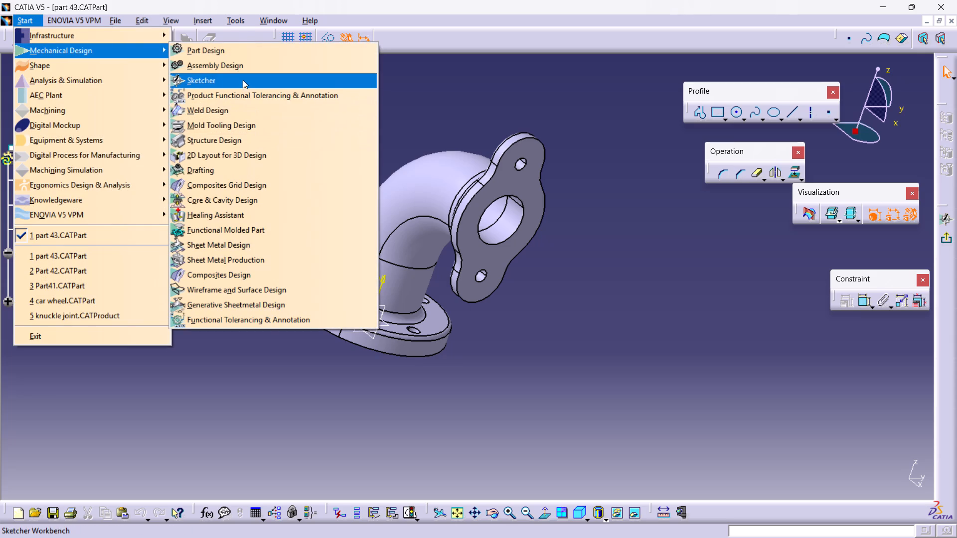
click(247, 171)
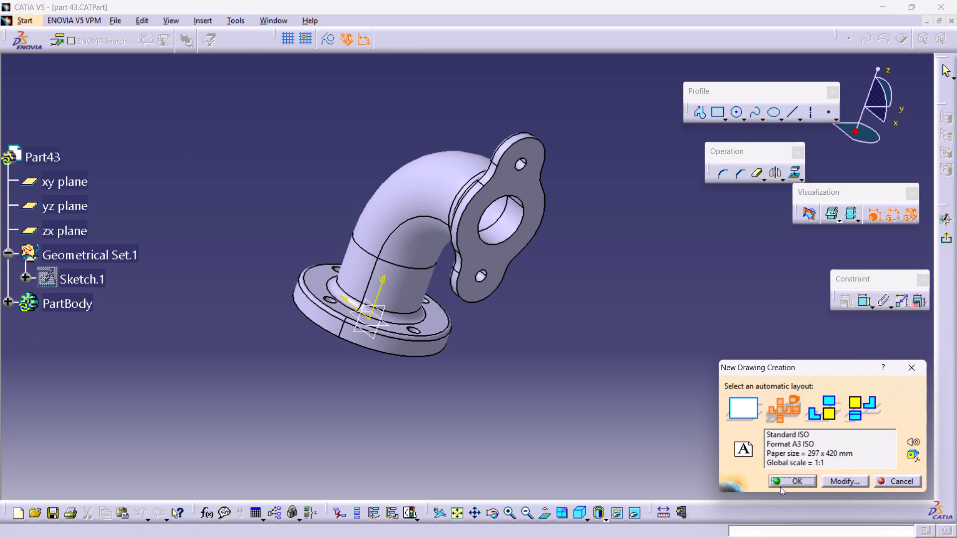
click(781, 483)
click(932, 432)
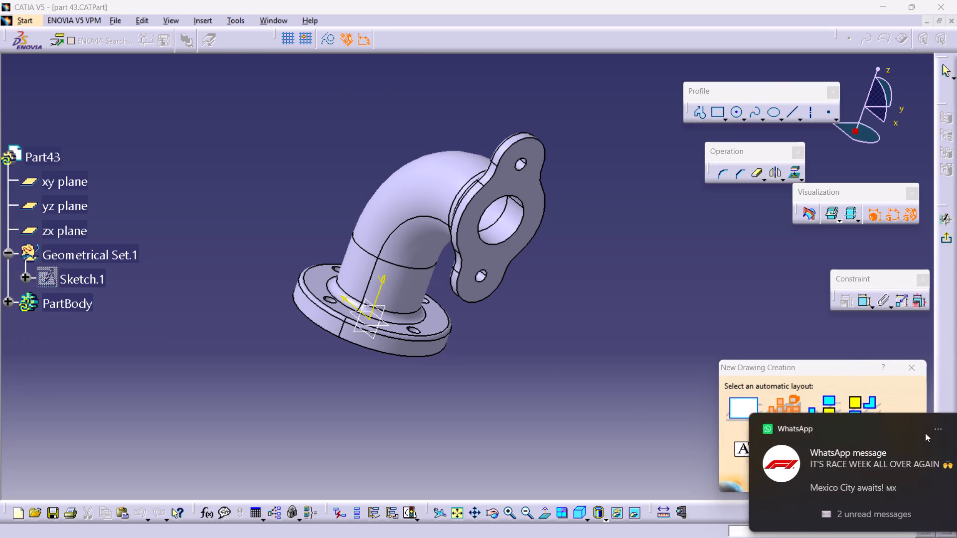
click(801, 481)
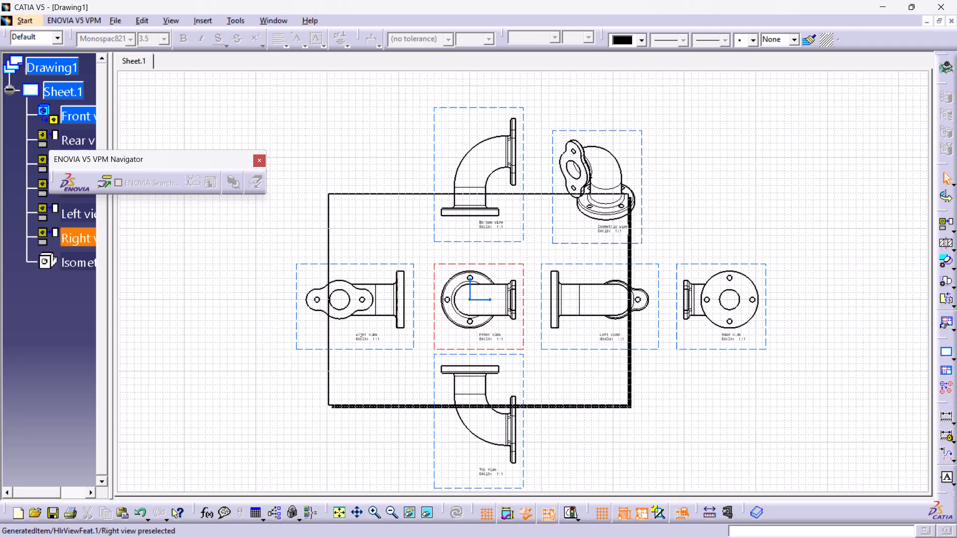
Set the text height of all seven view labels on the sheet to 10 mm.
ctrl+click(487, 225)
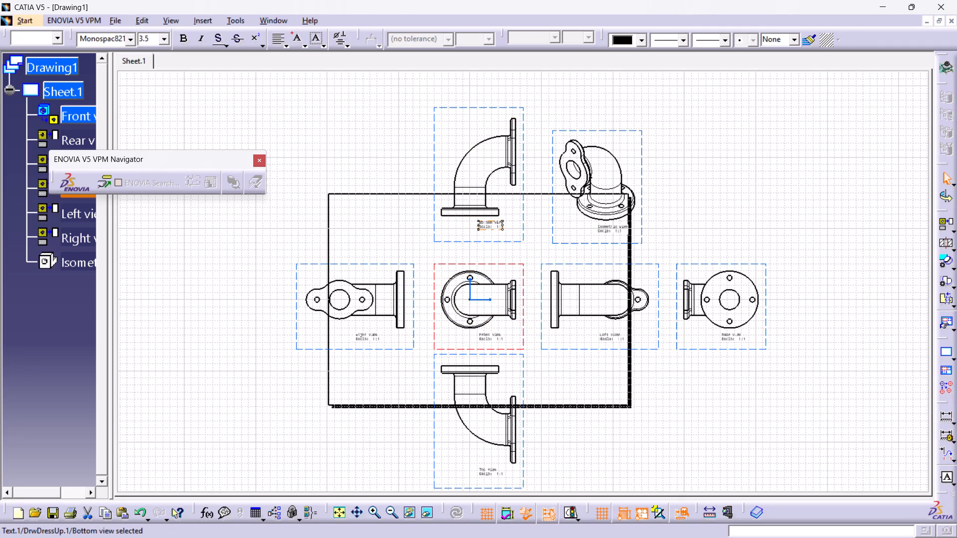
ctrl+click(603, 229)
ctrl+click(728, 338)
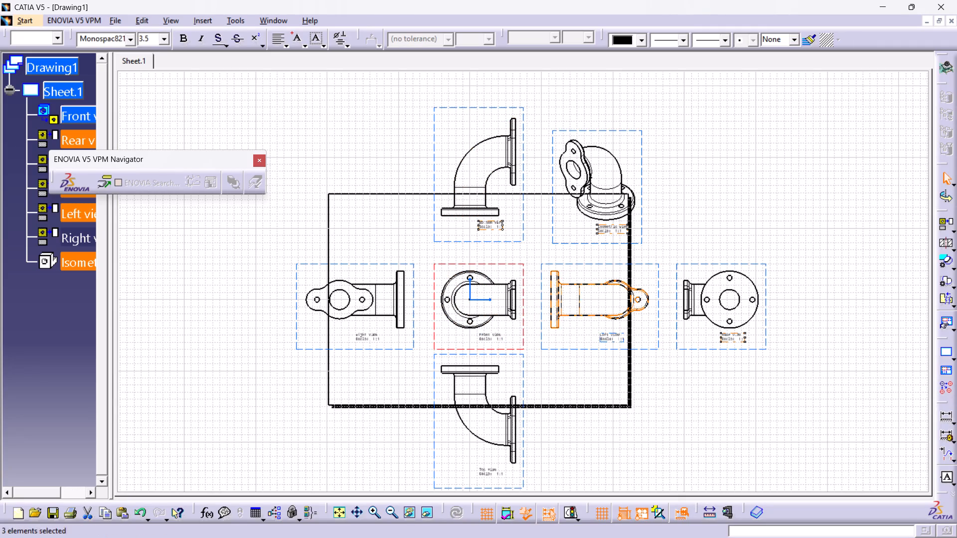
ctrl+click(606, 339)
ctrl+click(481, 338)
ctrl+click(376, 340)
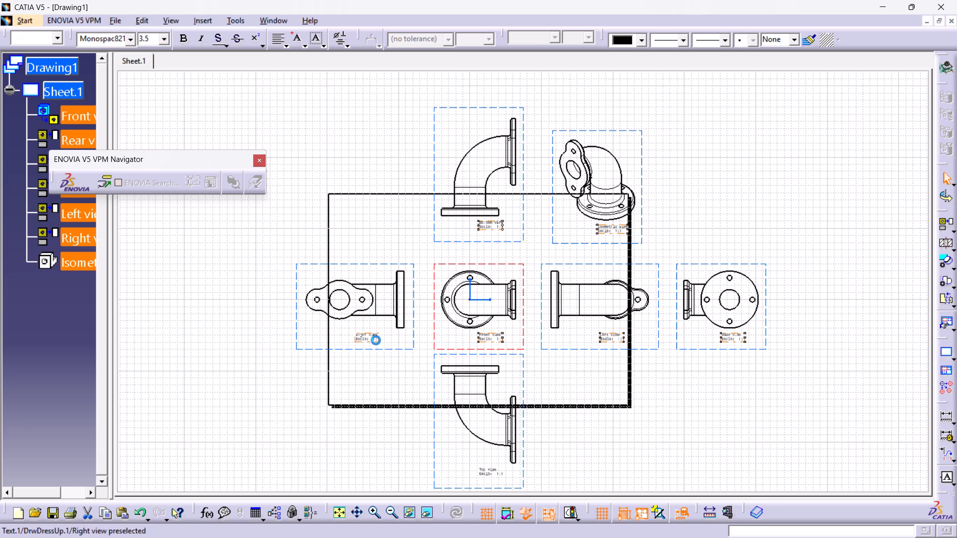
ctrl+click(488, 472)
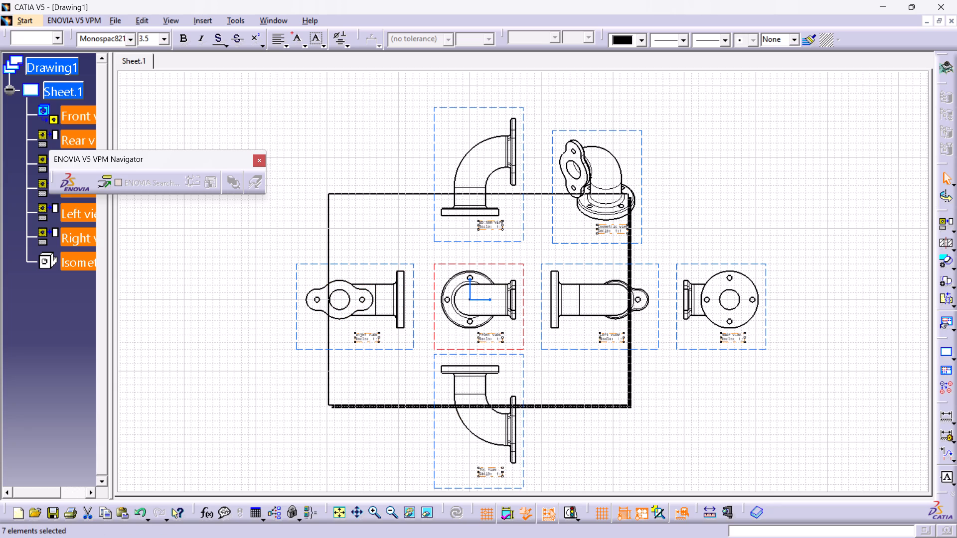
click(164, 39)
click(168, 88)
click(328, 129)
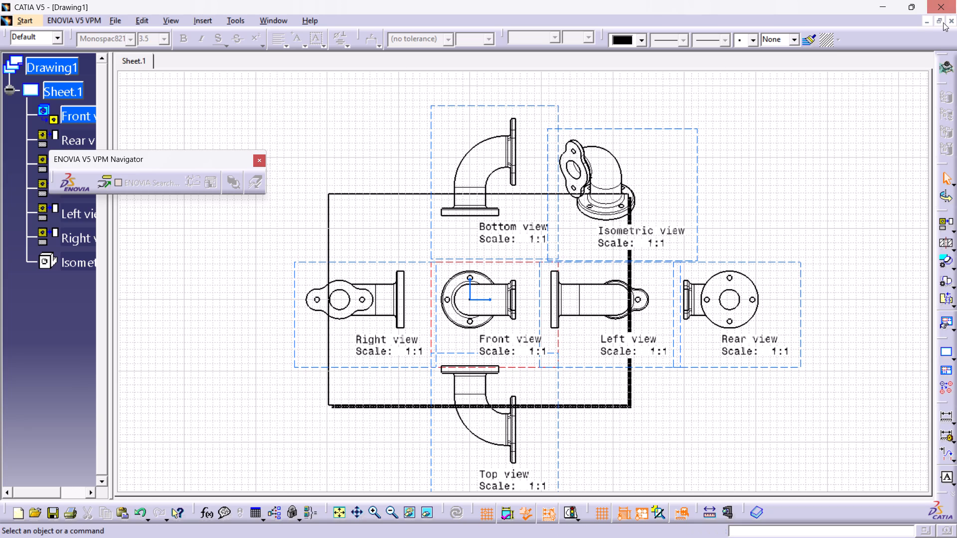
Save the drawing as a PDF named "elbow pipe" in the drafiting folder inside catia on the DATA (D:) drive.
click(118, 20)
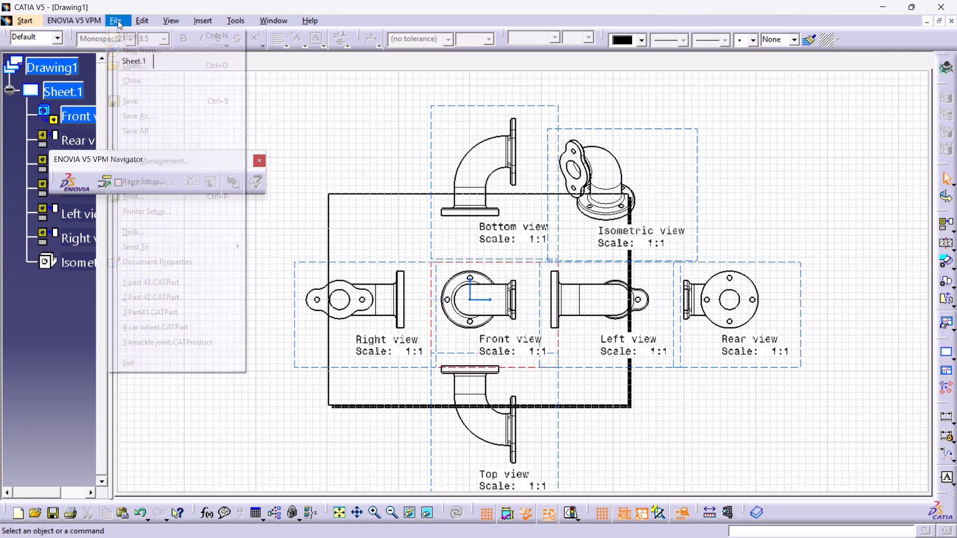
click(168, 114)
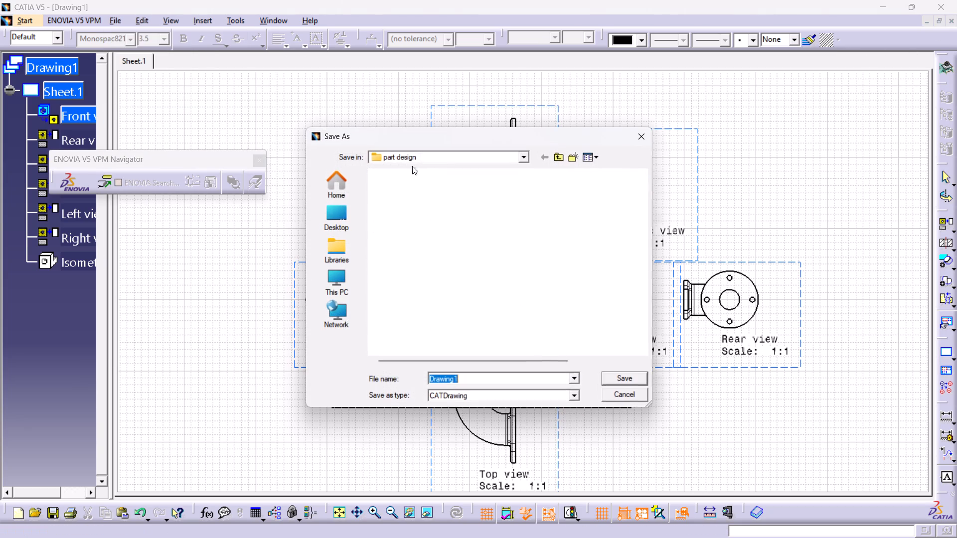
click(335, 282)
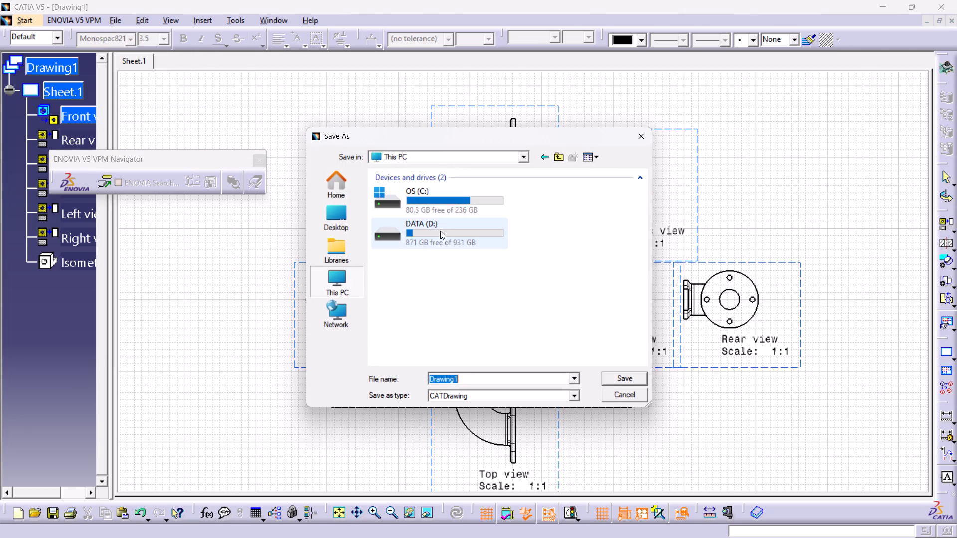
double_click(440, 231)
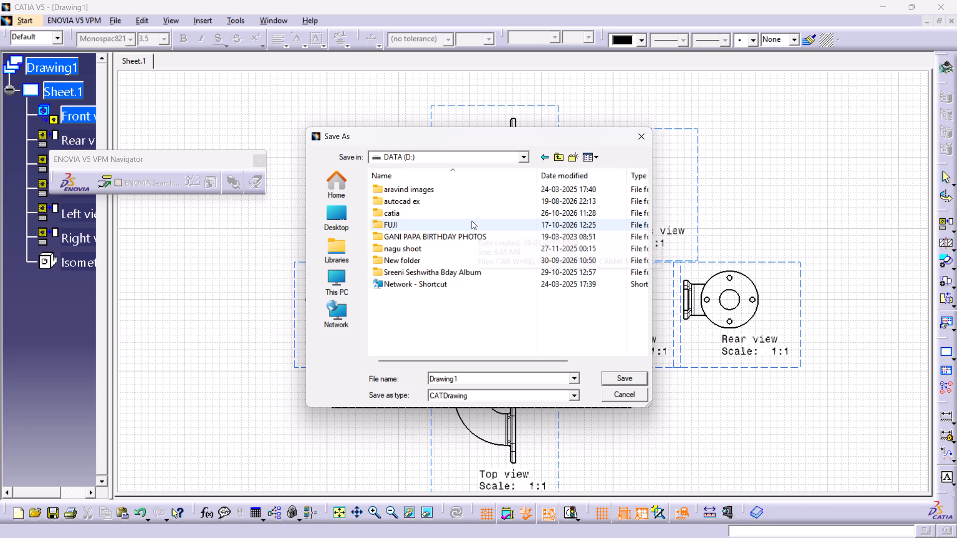
double_click(471, 213)
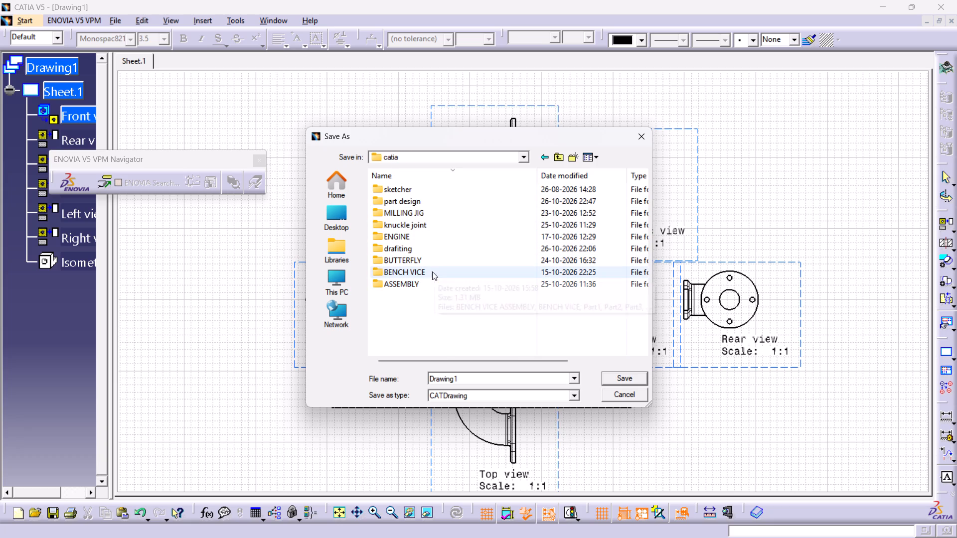
click(429, 248)
click(429, 248)
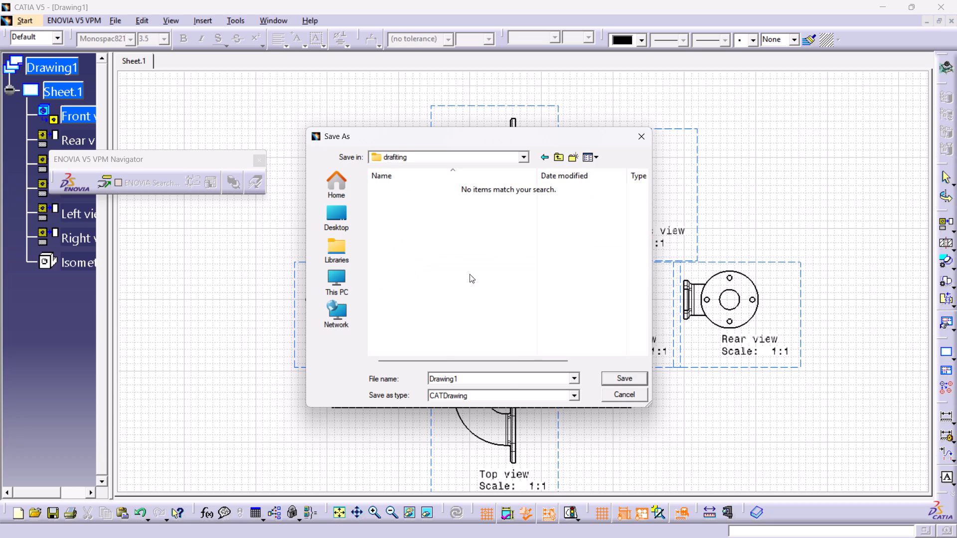
double_click(507, 379)
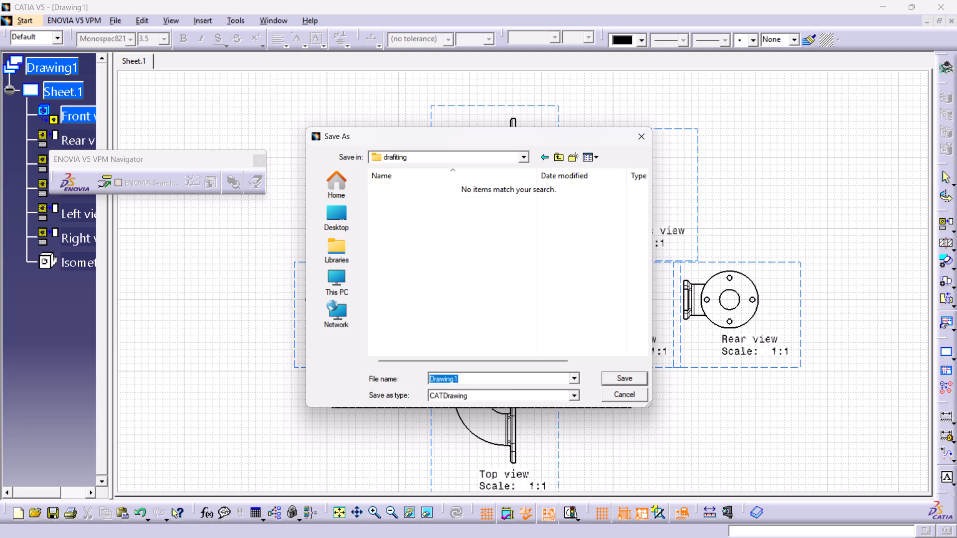
key(e)
key(l)
text(bow)
key(space)
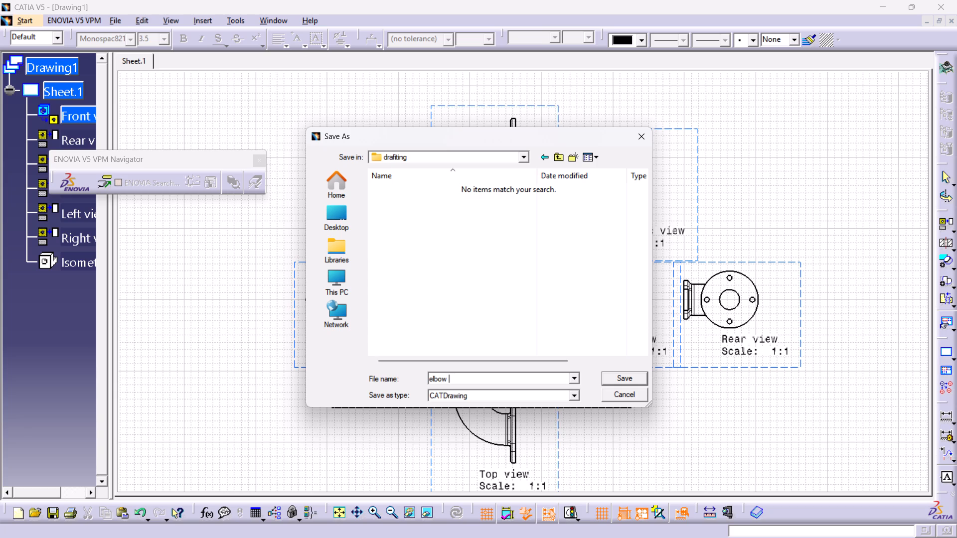
text(pipe)
key(space)
click(574, 396)
scroll(457, 487, down, 1)
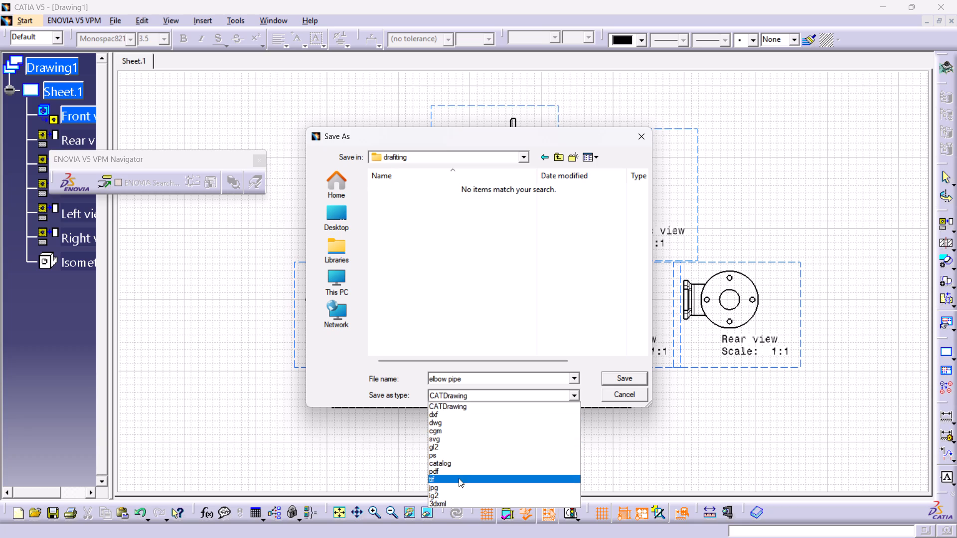
click(459, 473)
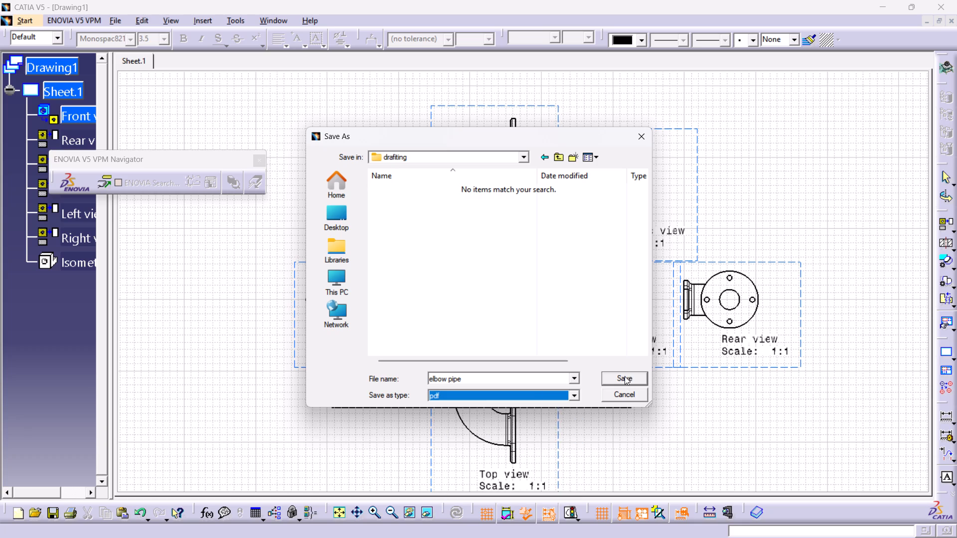
click(625, 376)
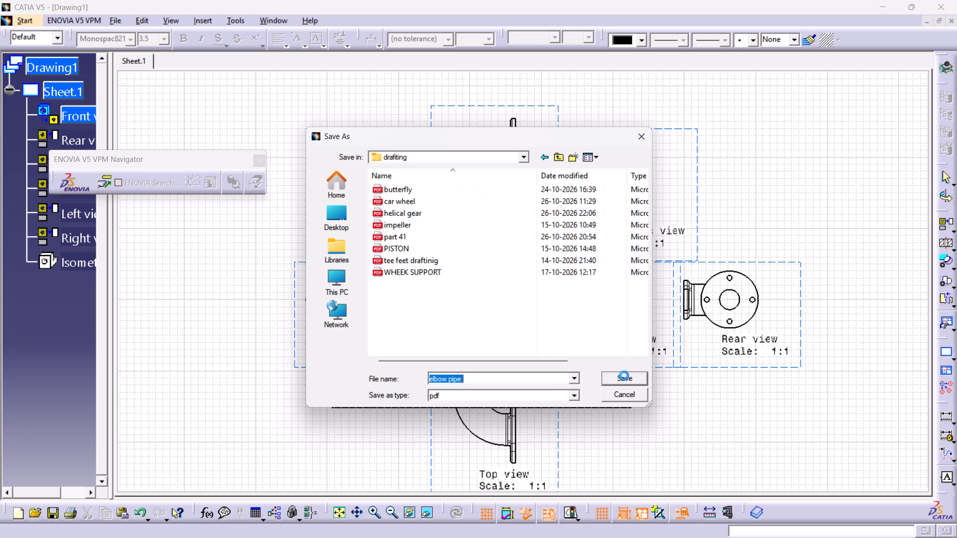